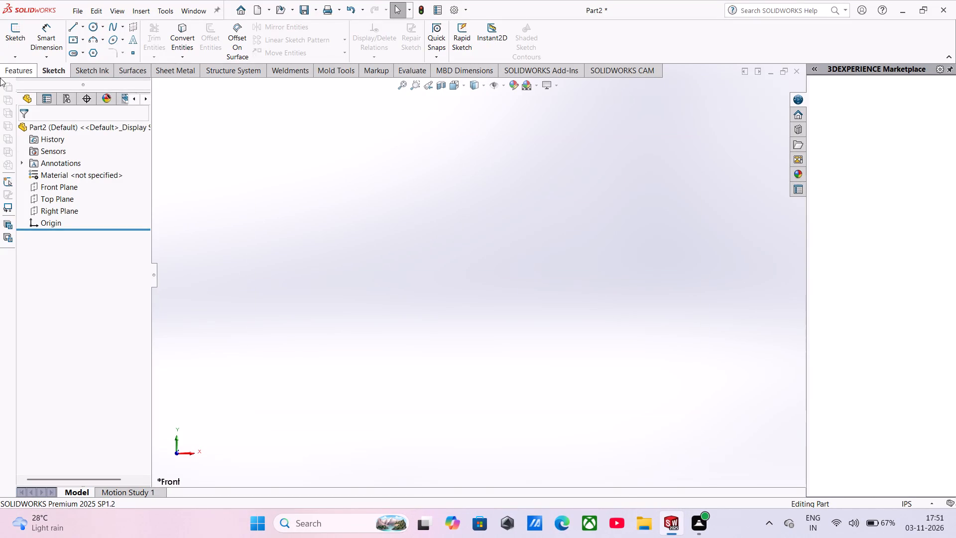
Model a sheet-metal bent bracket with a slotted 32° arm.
Start a new sketch on the Top Plane with the Line tool.
click(165, 69)
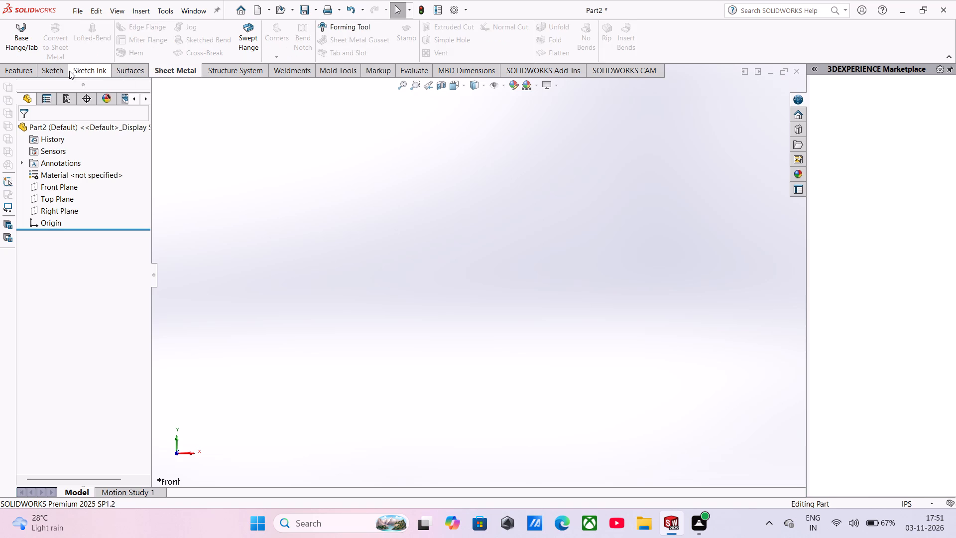
click(57, 66)
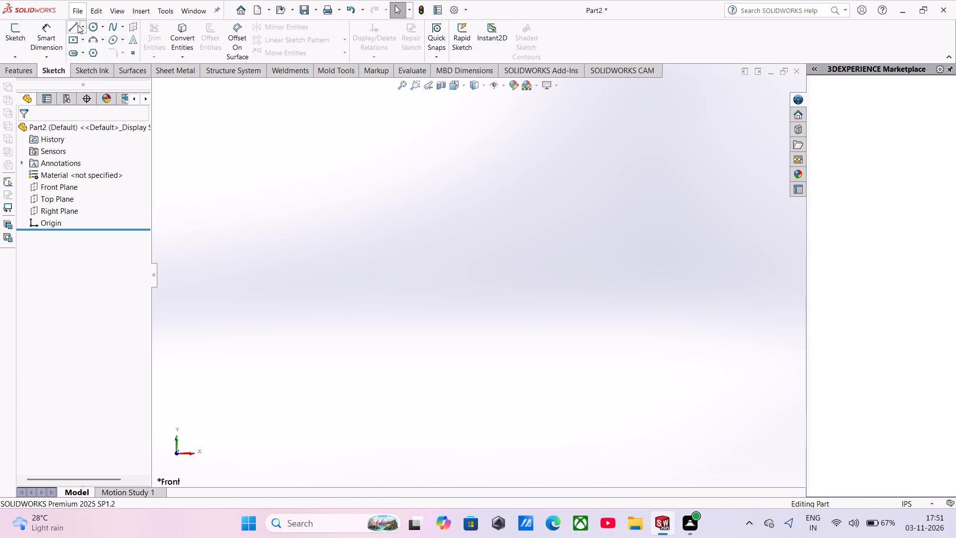
click(78, 25)
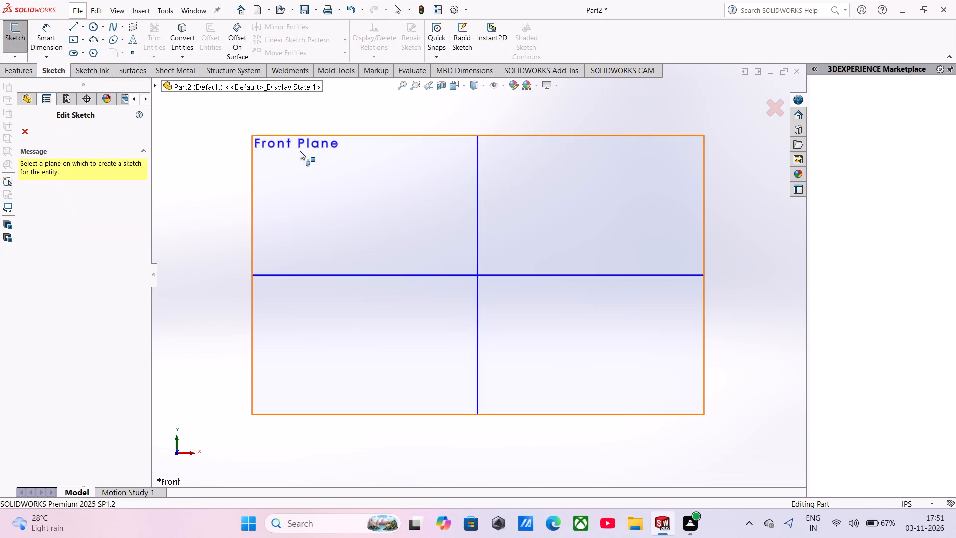
scroll(419, 238, up, 4)
click(466, 86)
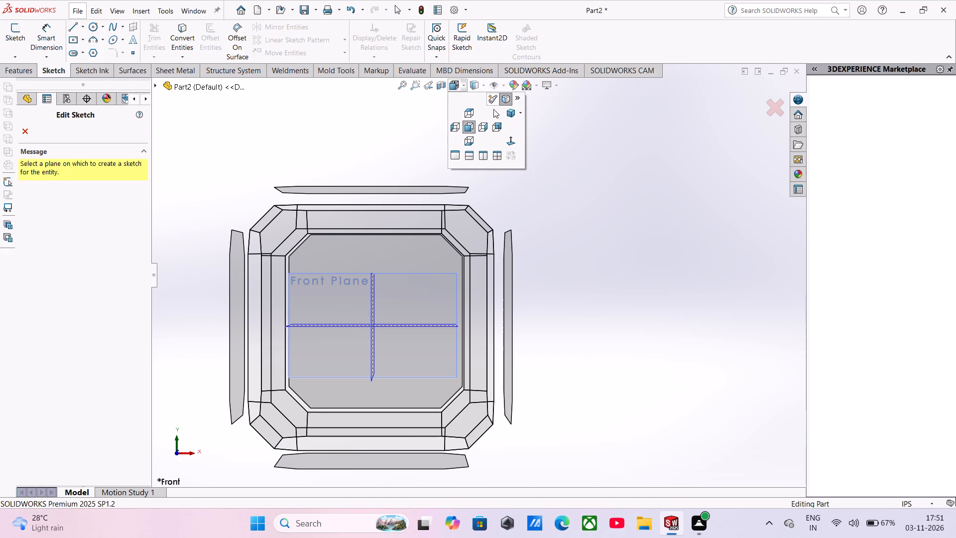
click(512, 110)
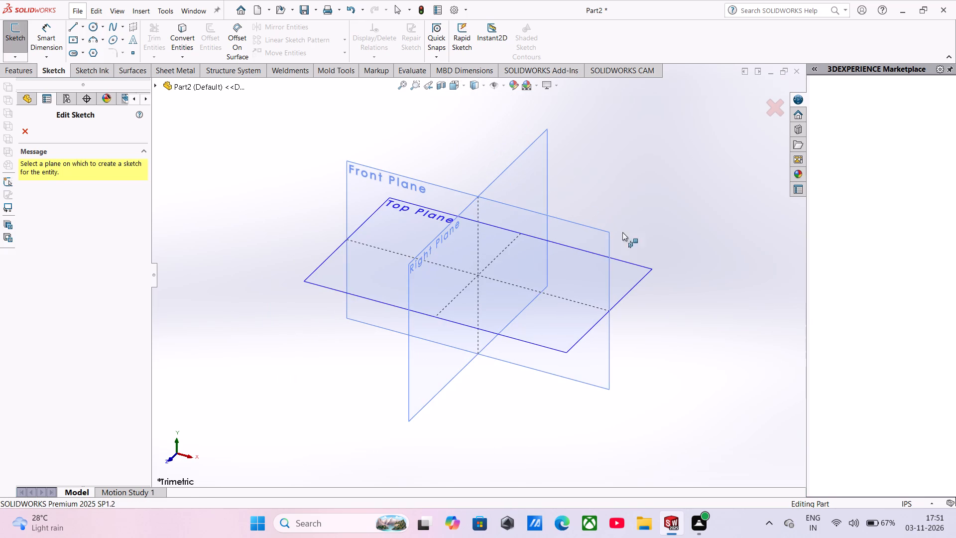
click(644, 277)
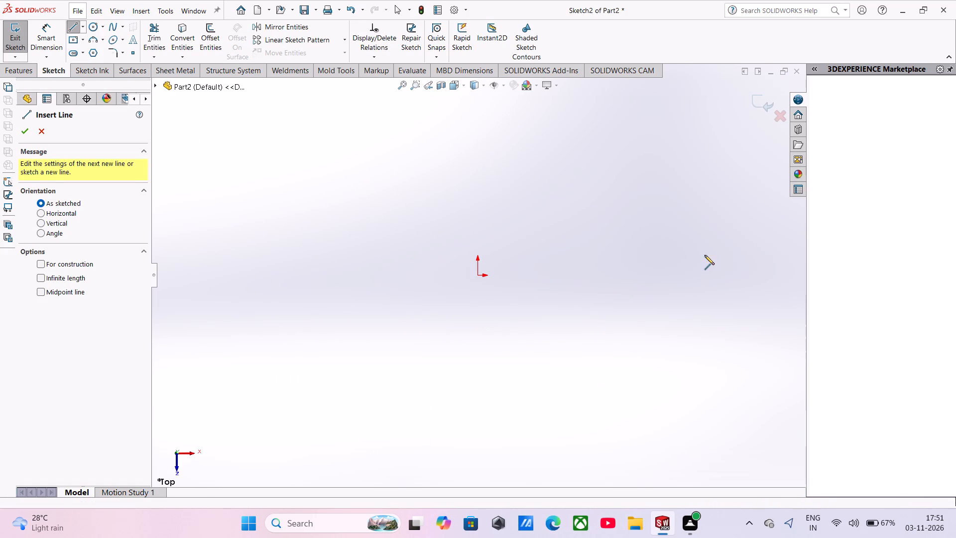
Sketch a vertical line upward from the origin and dimension its length to 1.12 in.
click(478, 275)
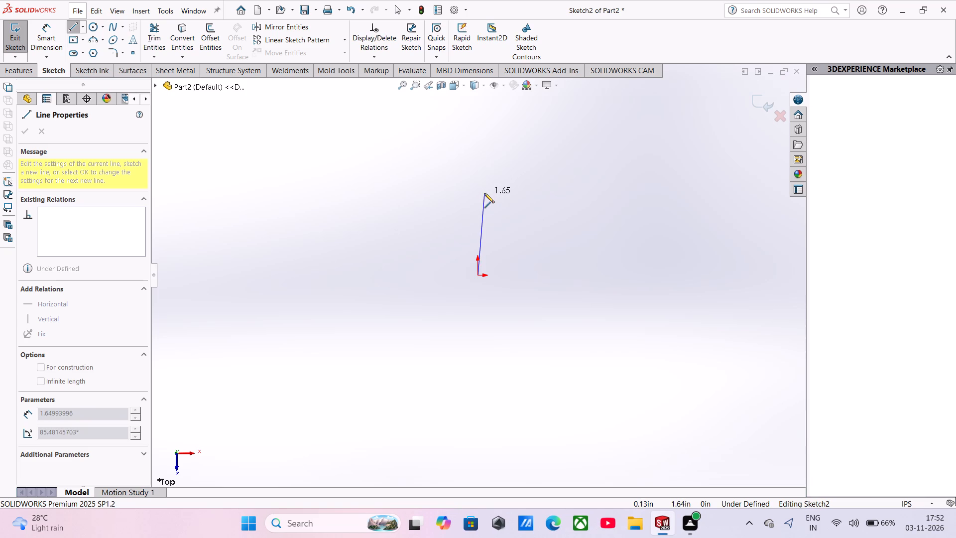
click(478, 191)
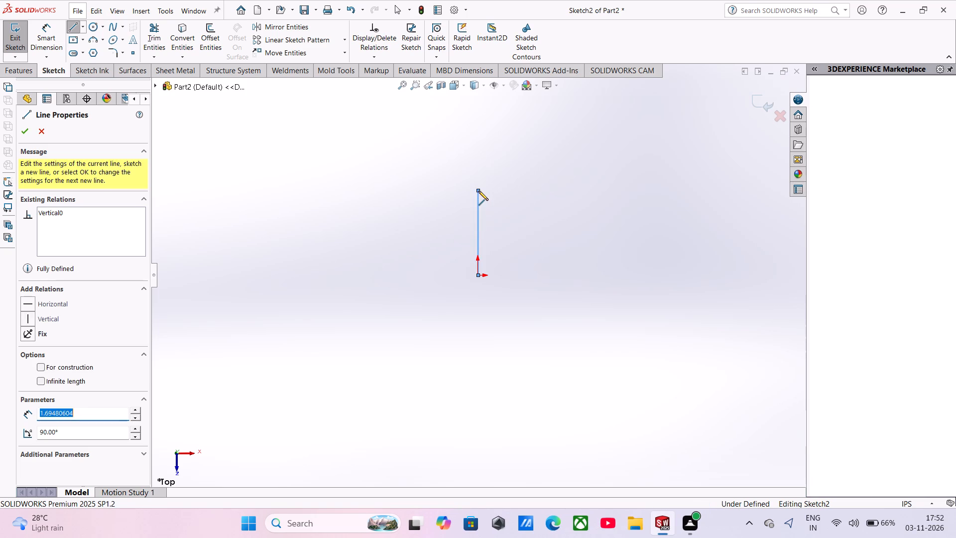
click(39, 36)
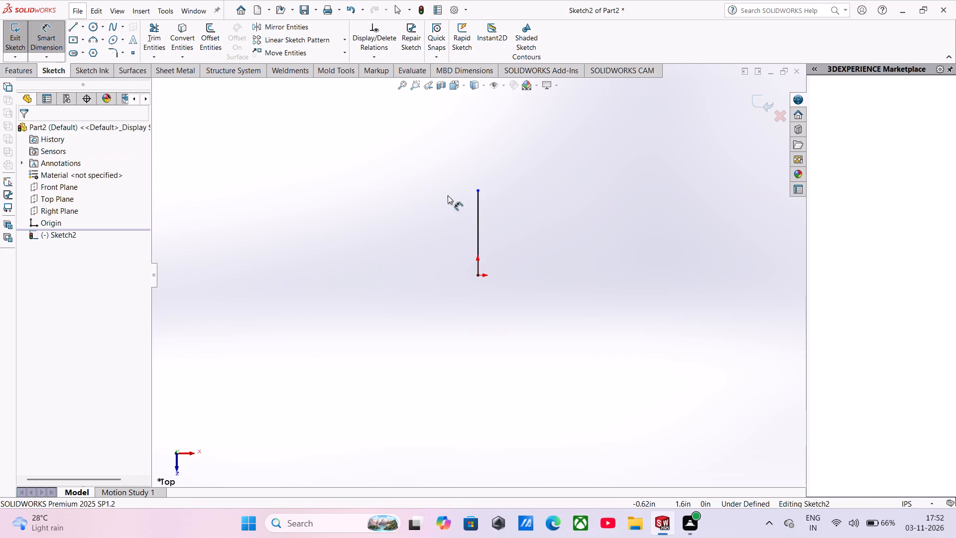
click(478, 221)
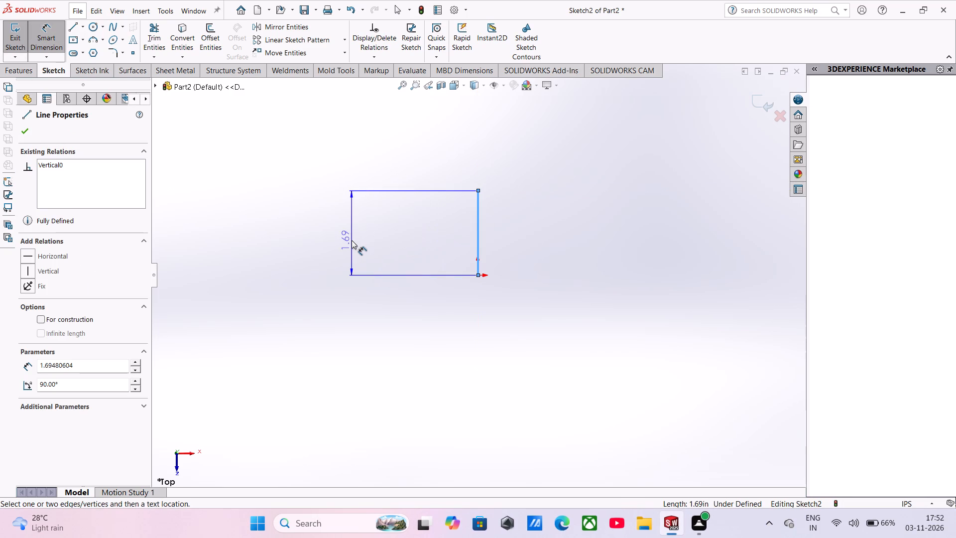
click(352, 240)
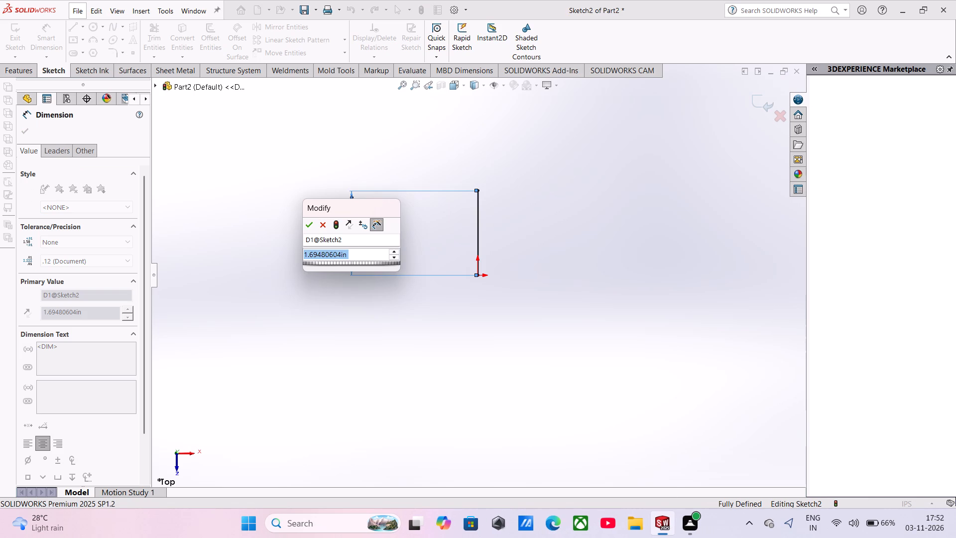
text(1.12)
key(Return)
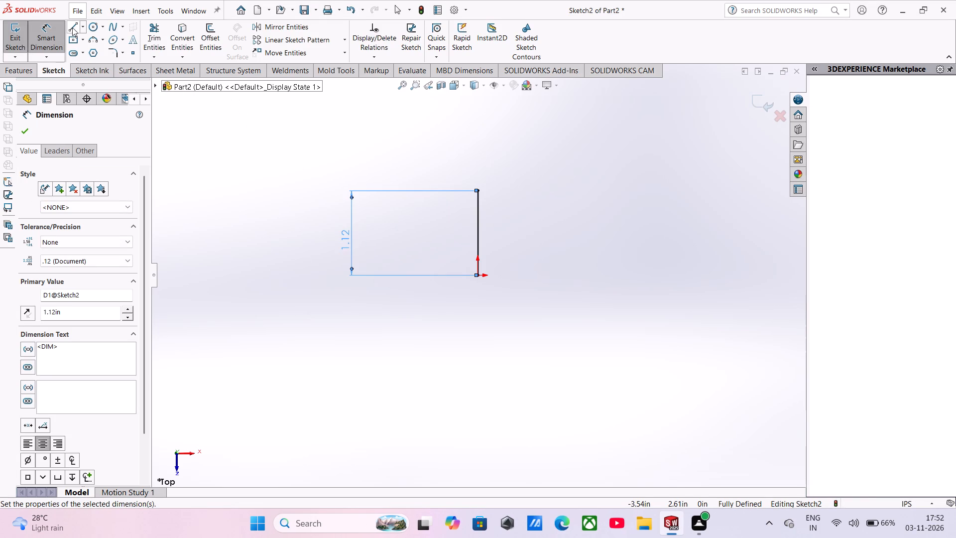
Sketch a second line, about 1.33 in long, running downward from the origin.
click(72, 27)
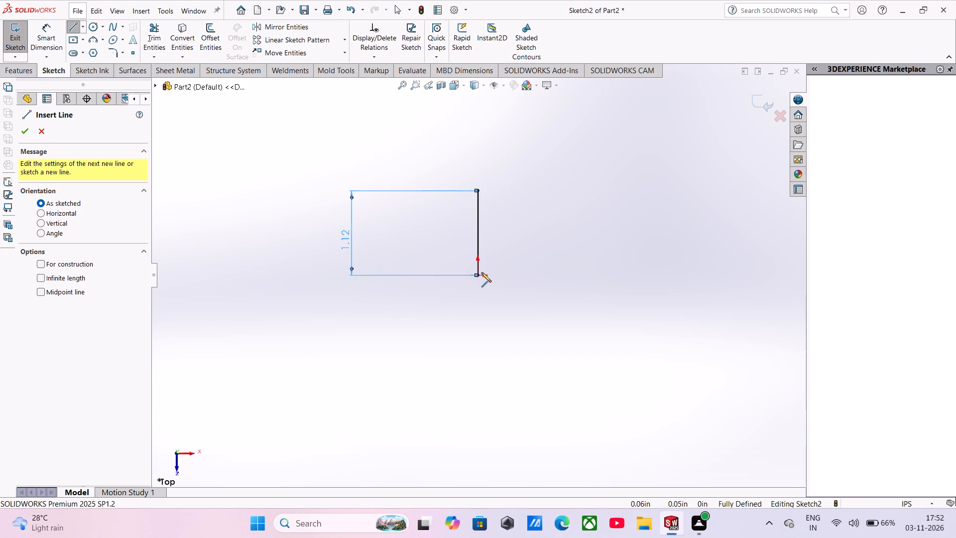
click(478, 276)
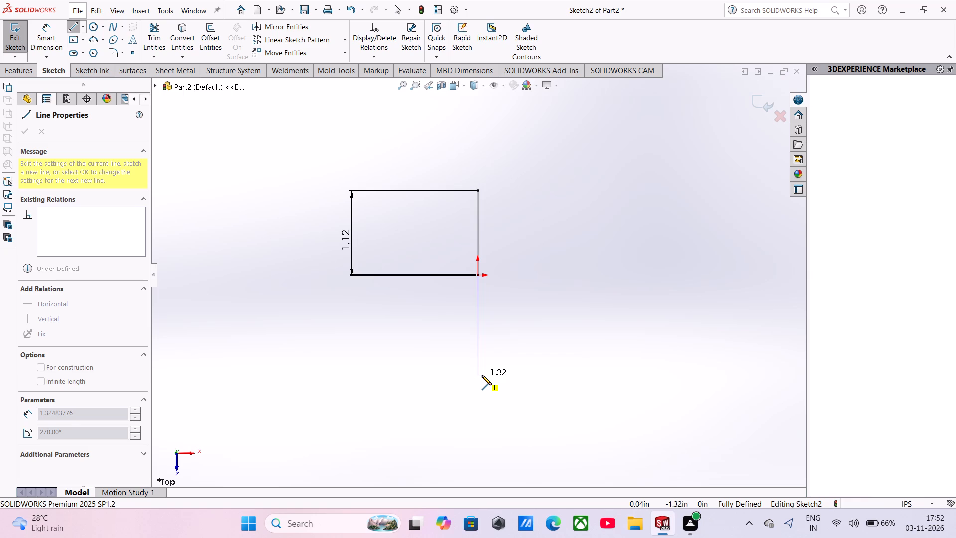
click(482, 375)
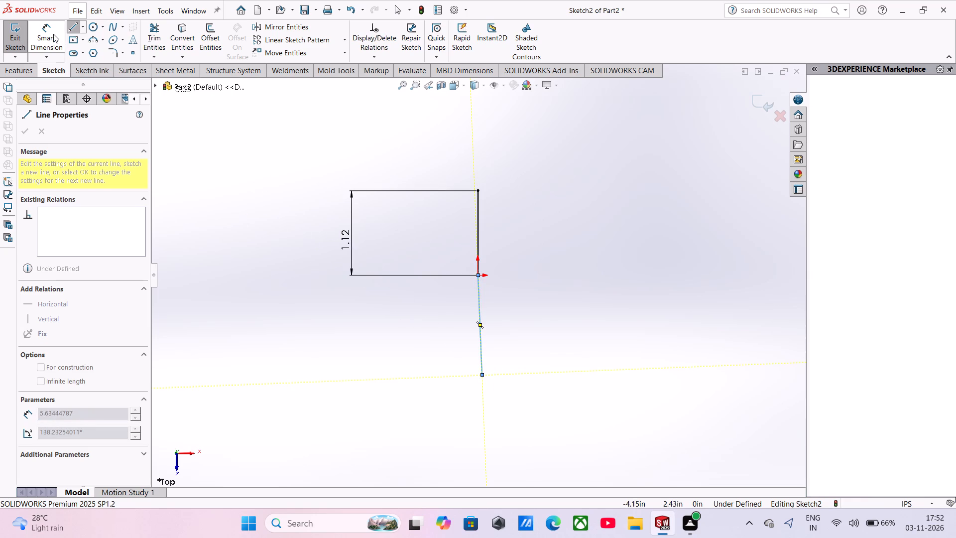
click(53, 34)
scroll(499, 321, up, 1)
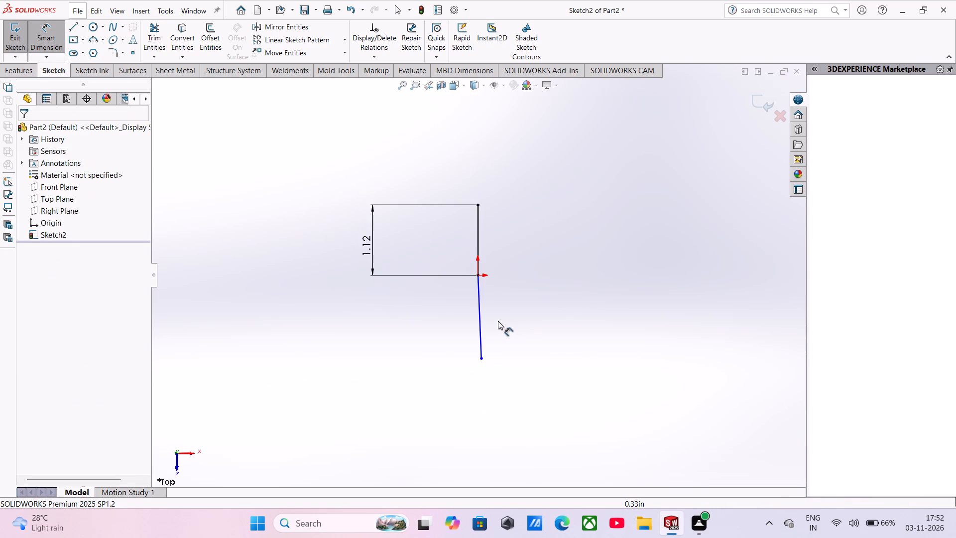
scroll(498, 321, down, 3)
key(Escape)
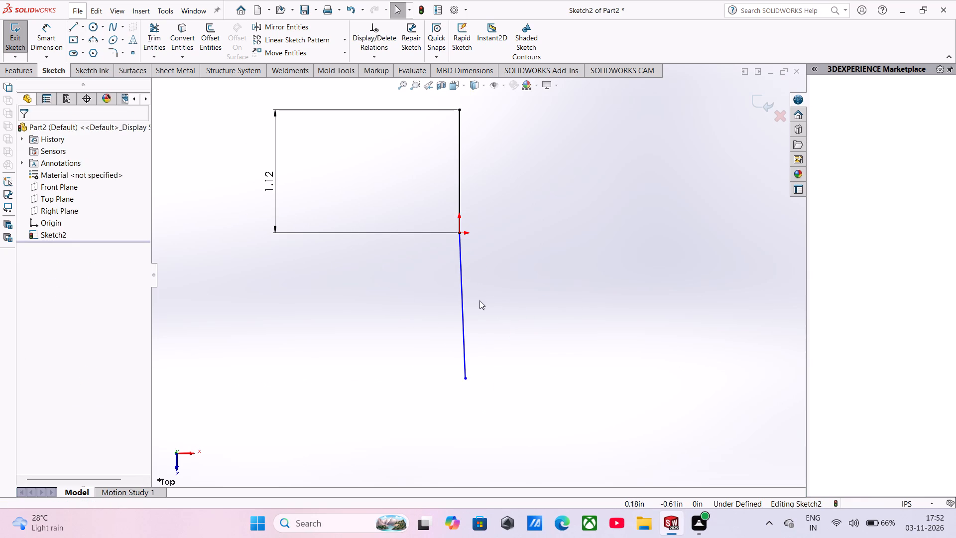
Add a vertical relation to the line below the origin and set its length to 1.0 in.
click(465, 308)
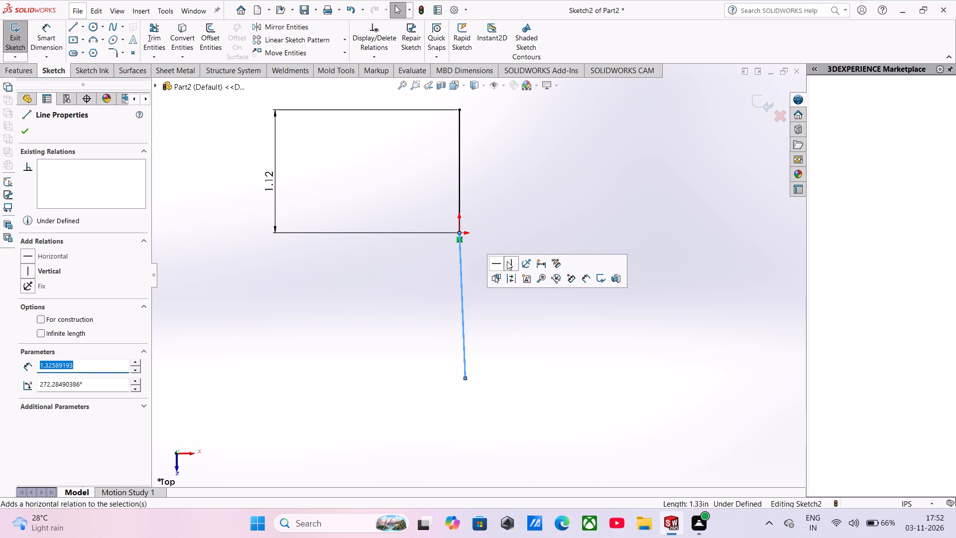
click(507, 261)
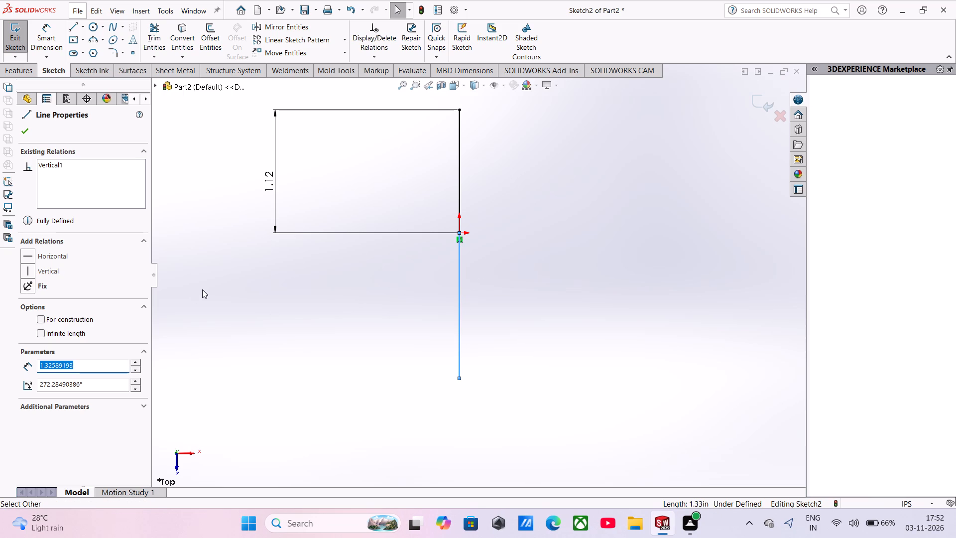
text(1.0)
key(Return)
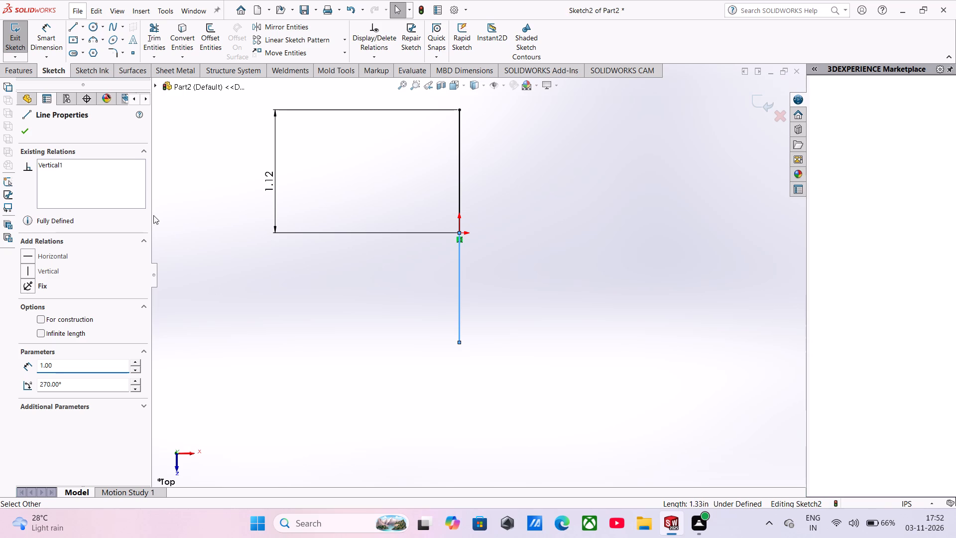
click(16, 132)
click(20, 128)
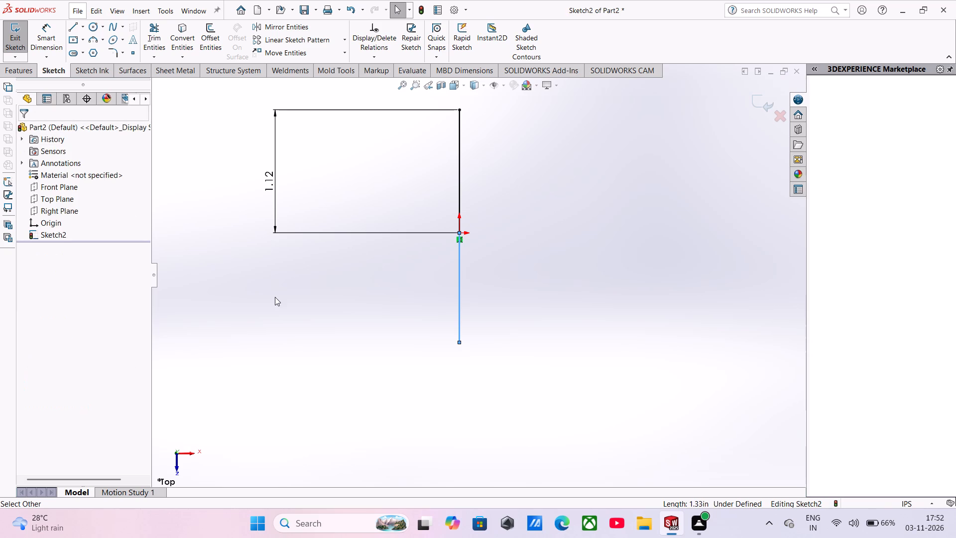
click(305, 302)
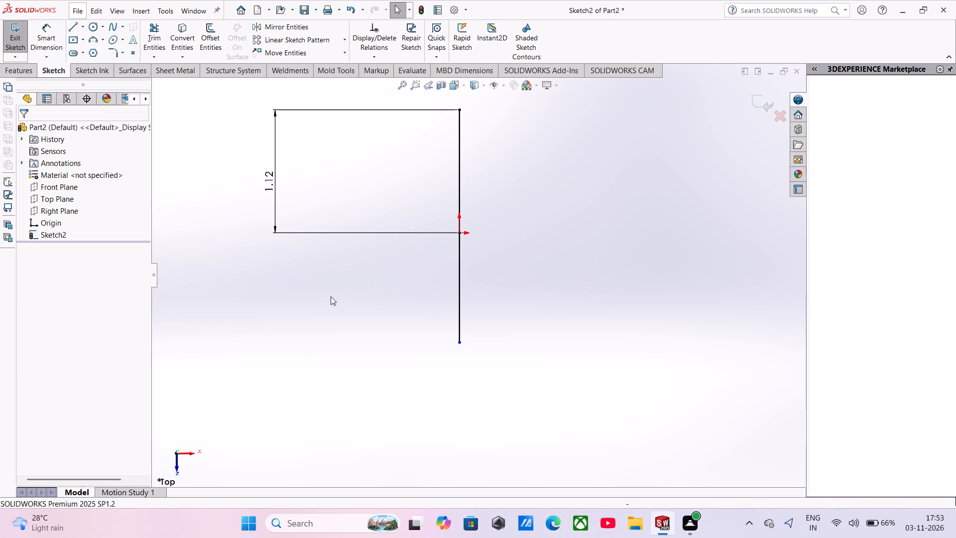
Sketch a horizontal line rightward from the top end of the upper vertical line and set its length to 1.50 in.
scroll(452, 197, down, 2)
scroll(453, 197, up, 6)
scroll(511, 185, down, 2)
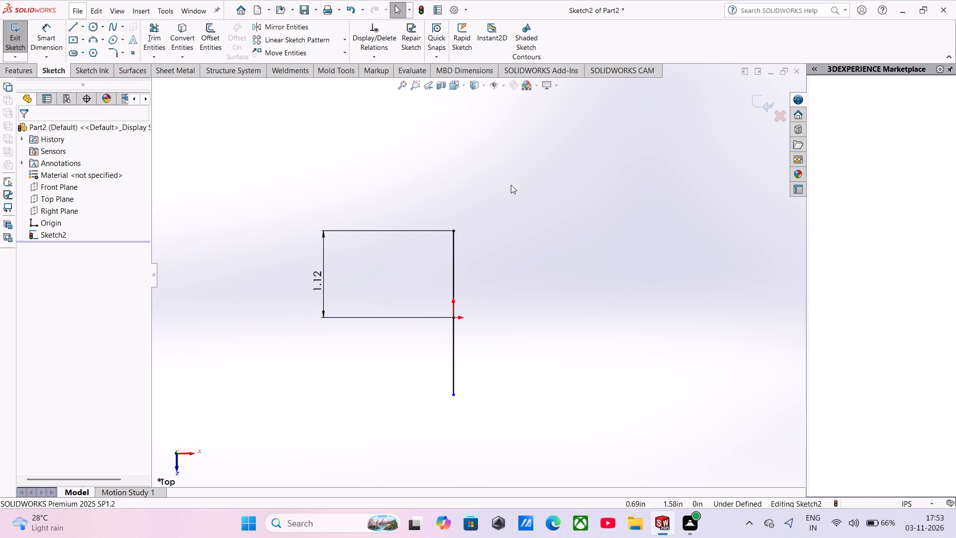
click(74, 22)
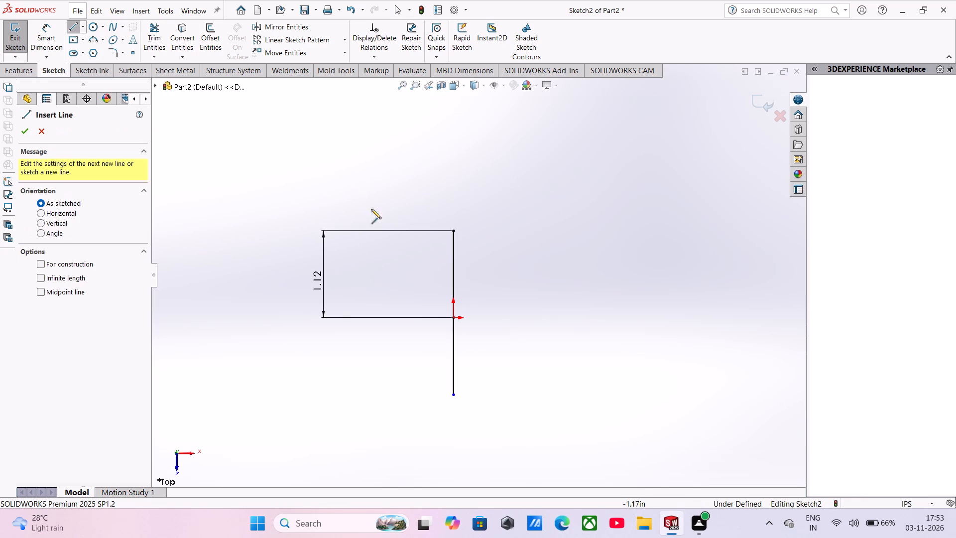
click(453, 232)
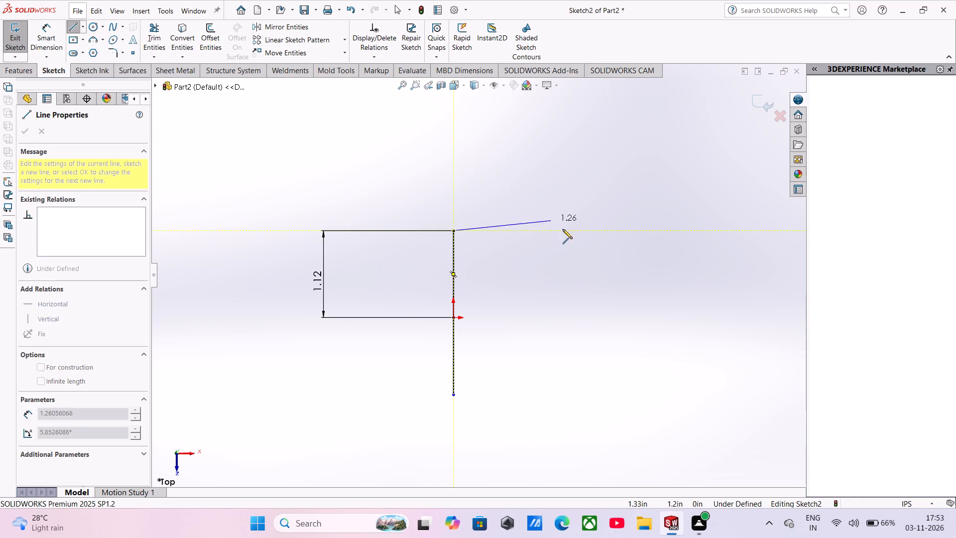
click(565, 231)
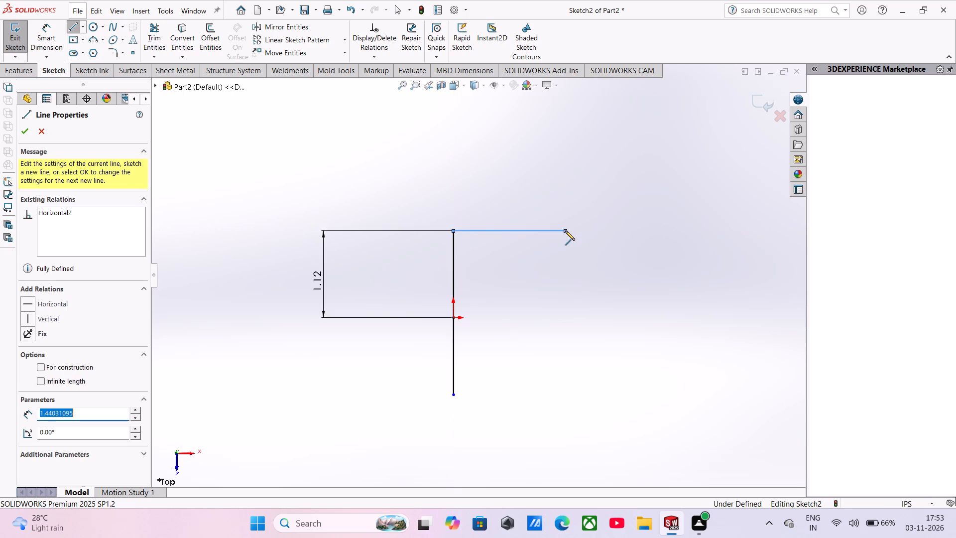
text(1.50)
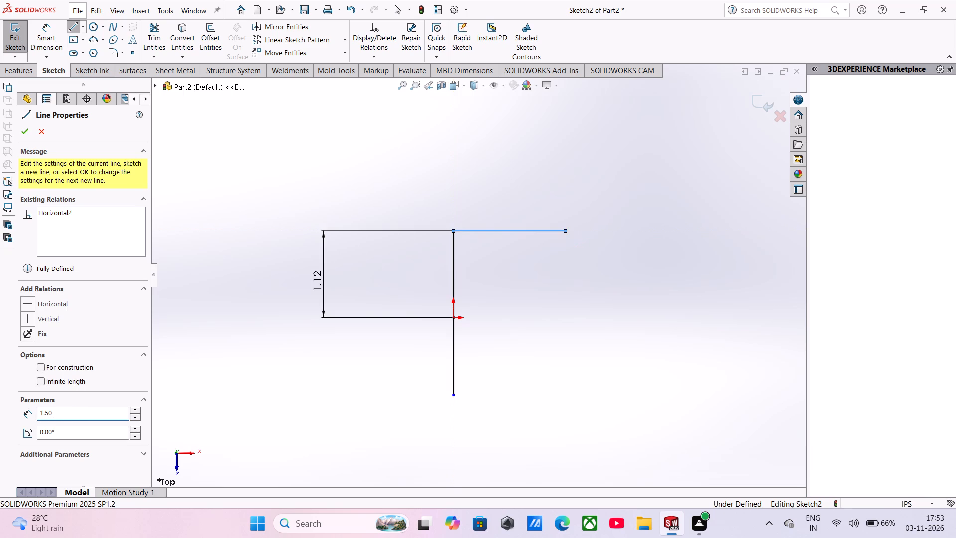
key(Return)
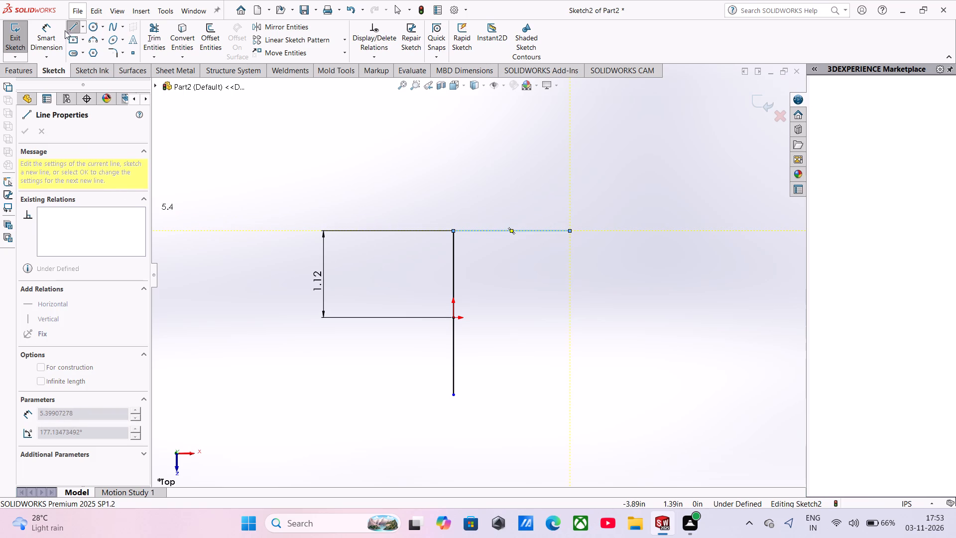
Dimension the horizontal line's length, placing the dimension above the line.
click(52, 37)
click(518, 230)
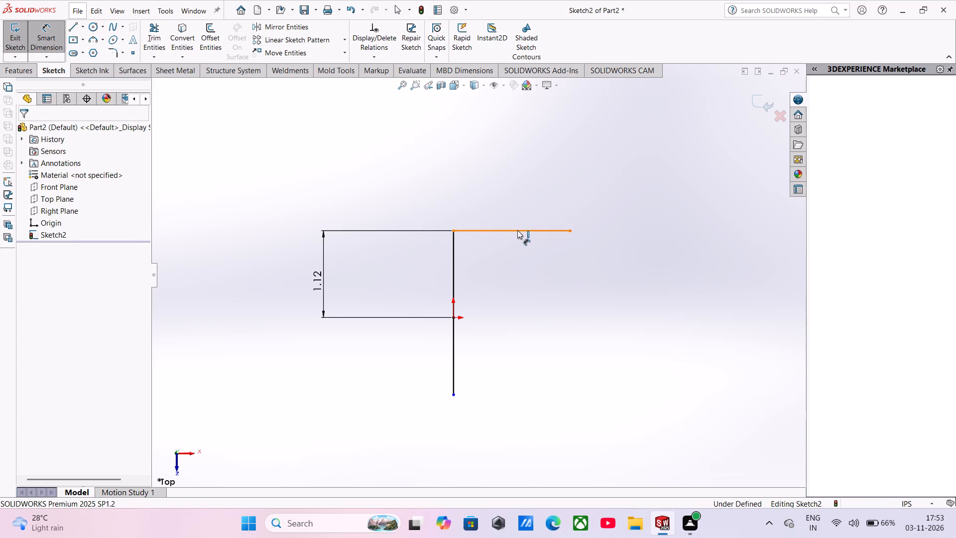
click(511, 185)
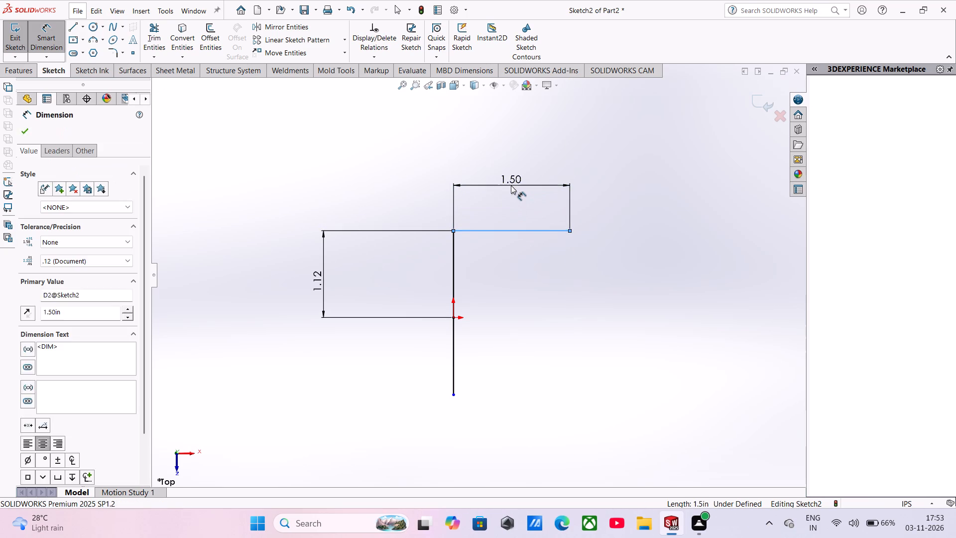
click(464, 170)
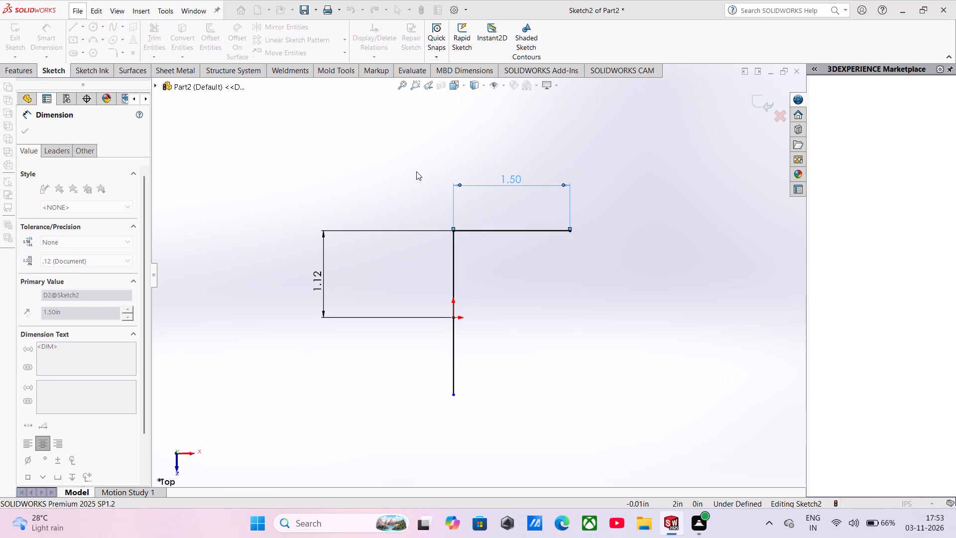
click(29, 135)
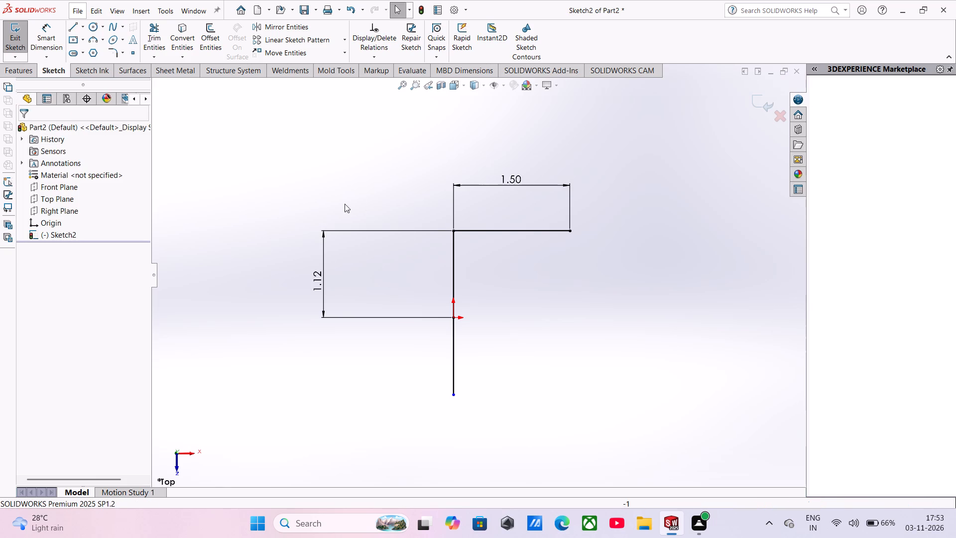
Dimension the length of the vertical line below the origin, placing the dimension left of the line beneath the 1.12 dimension.
click(50, 36)
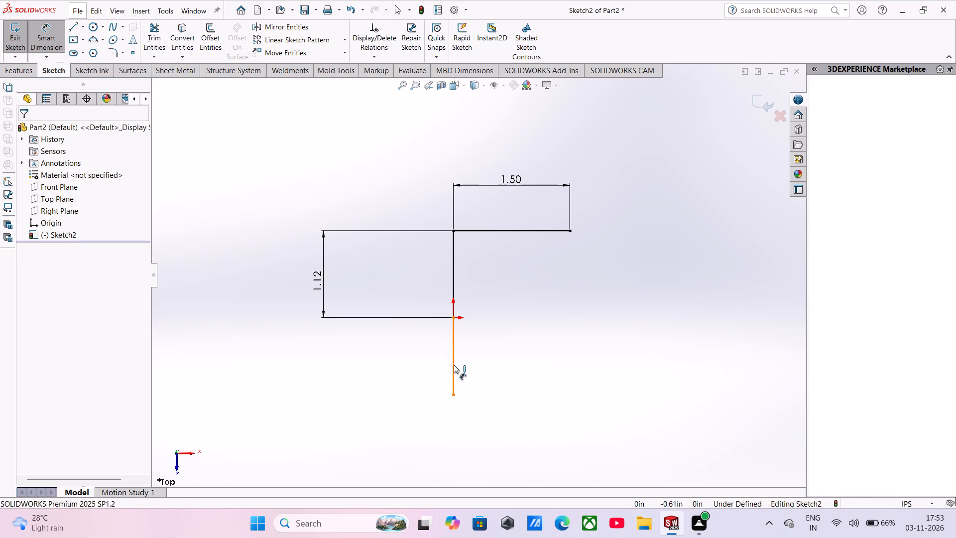
click(453, 365)
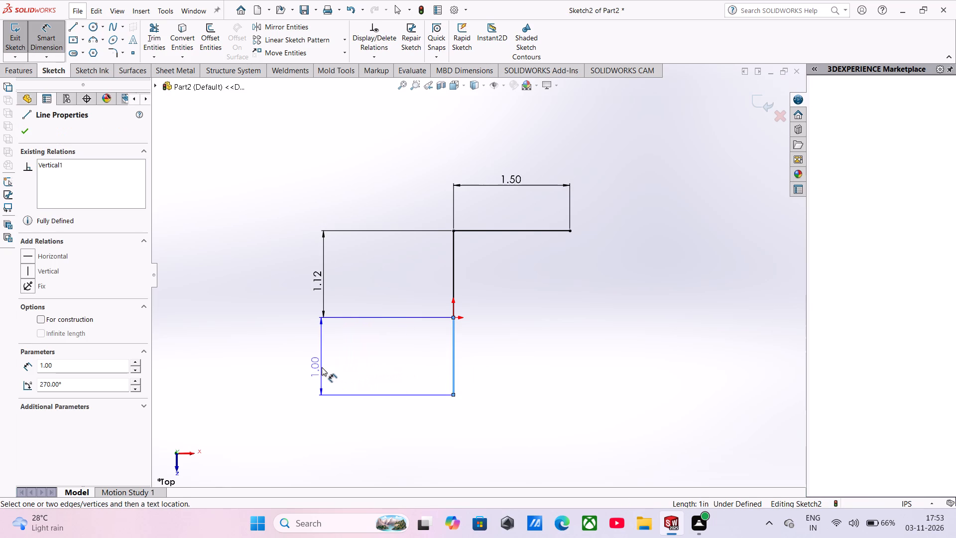
click(324, 367)
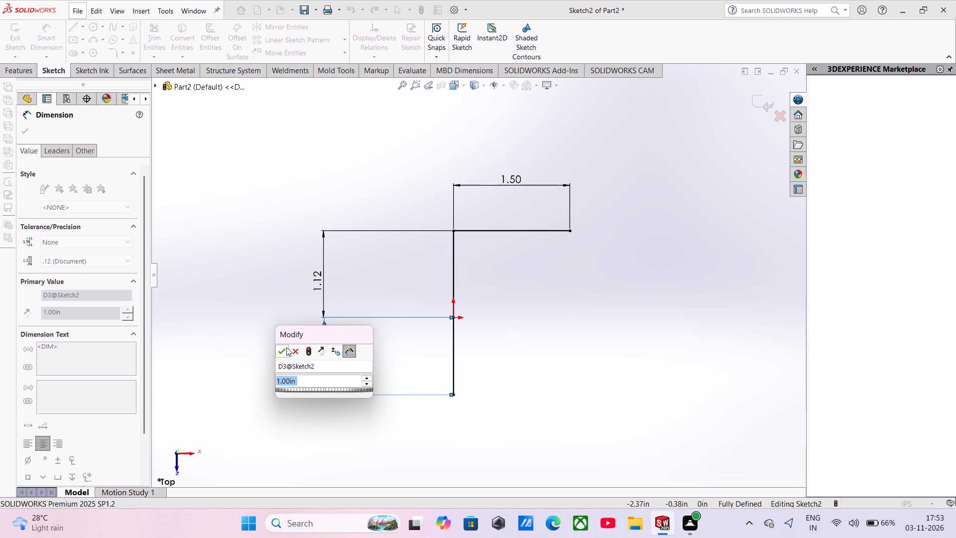
click(286, 347)
click(24, 131)
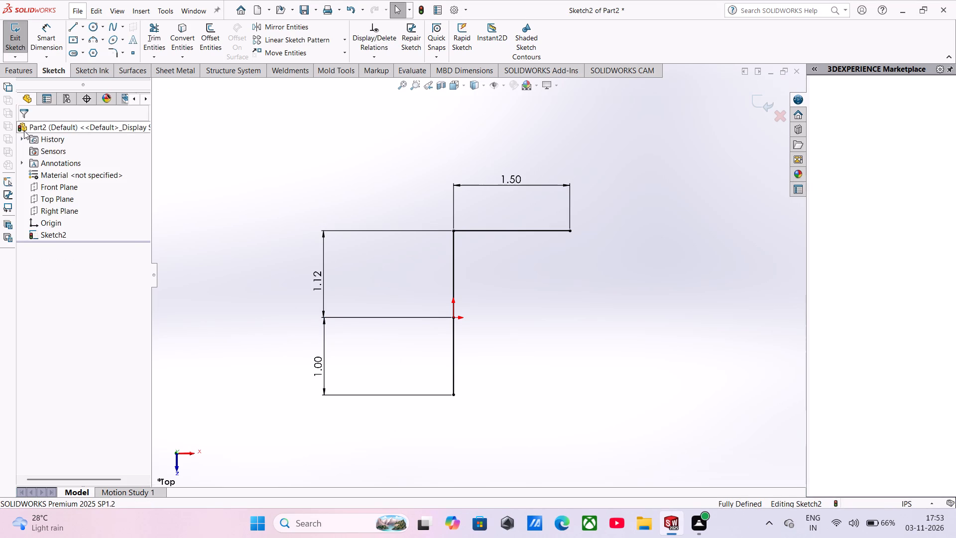
Sketch a second horizontal line rightward from the free end of the 1.50 in line and dimension its length above it as 2.43 in.
click(69, 25)
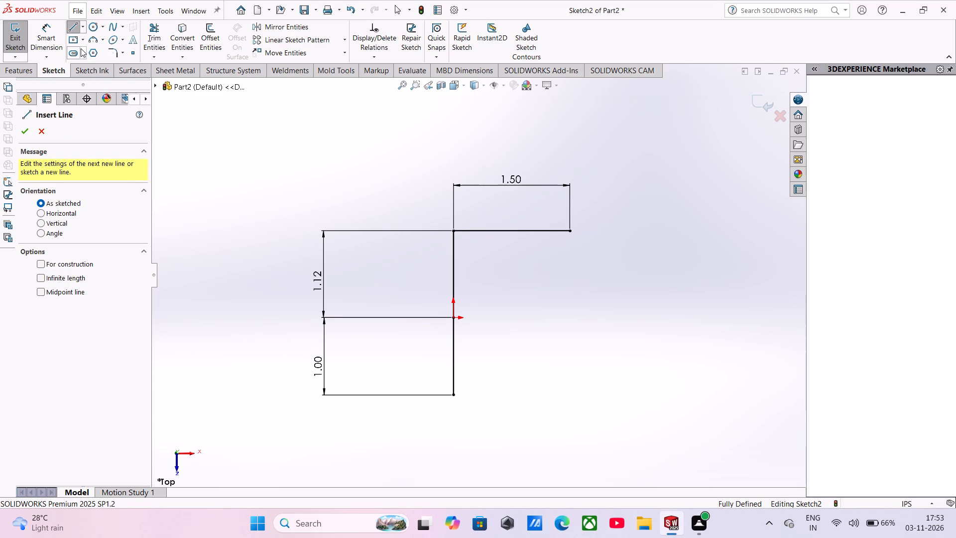
click(570, 233)
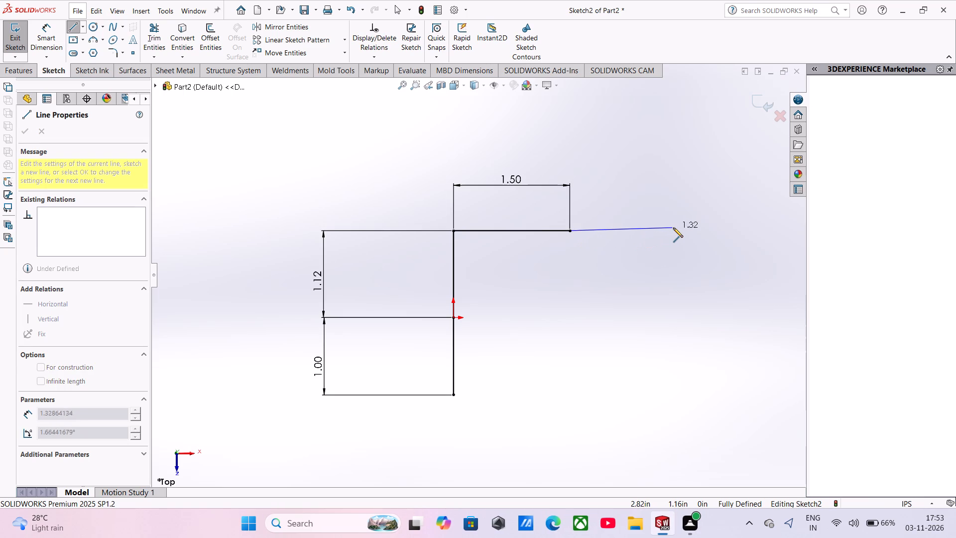
click(674, 230)
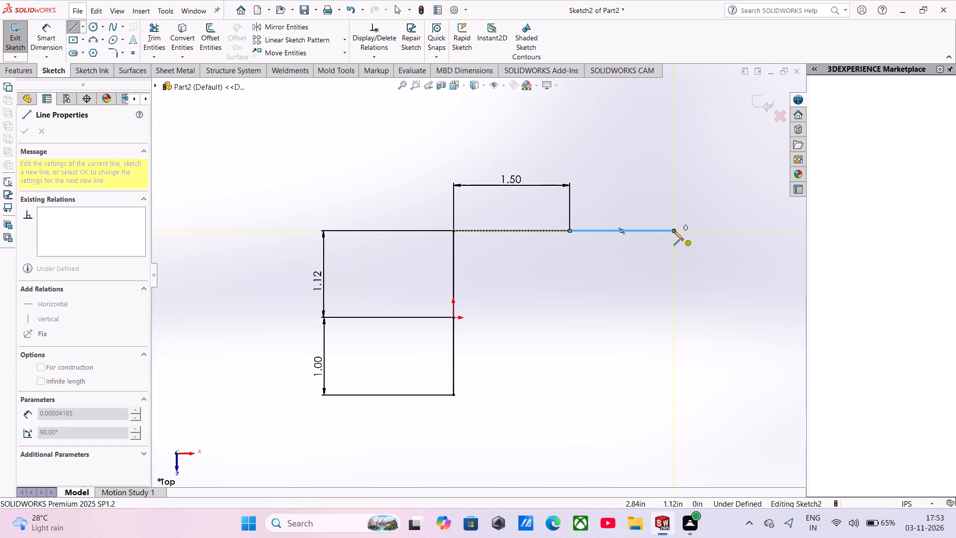
click(51, 41)
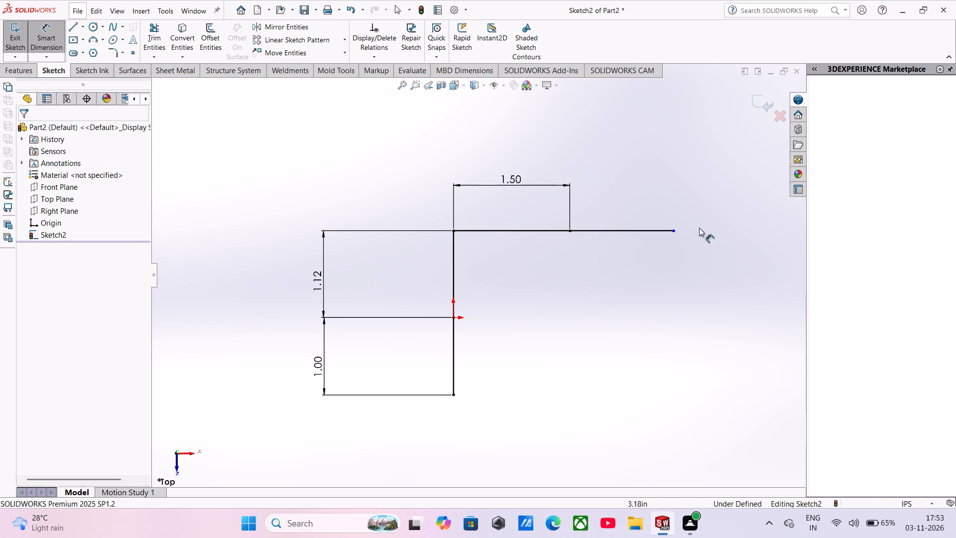
click(610, 230)
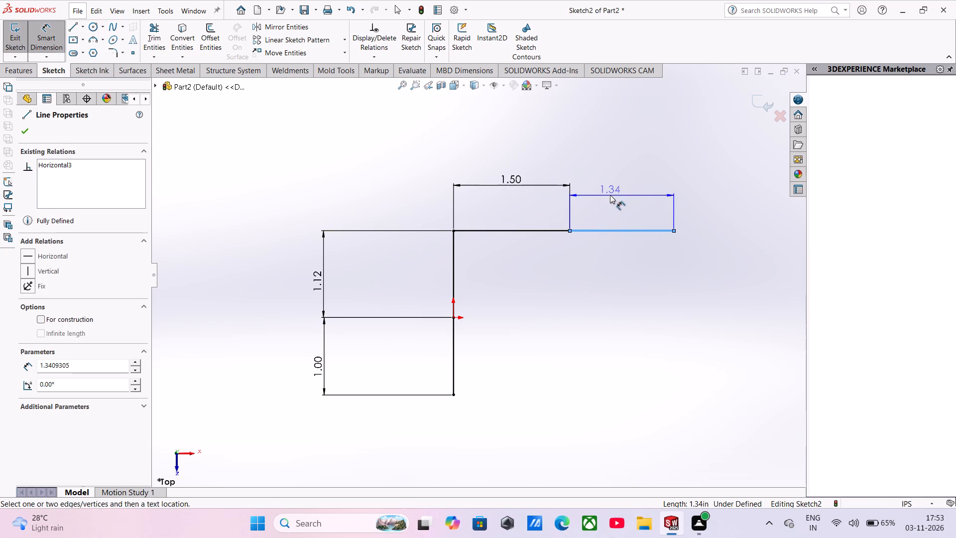
click(610, 186)
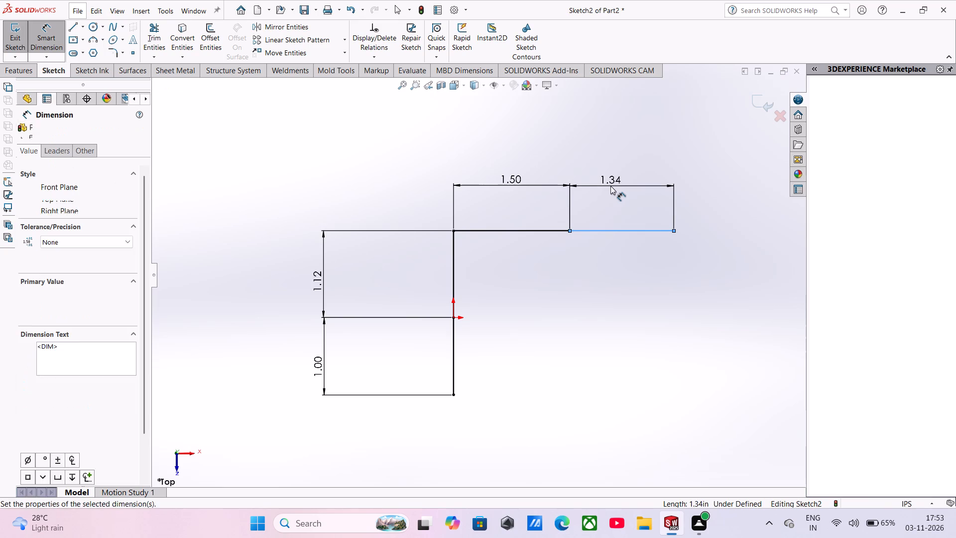
text(2.43)
key(Return)
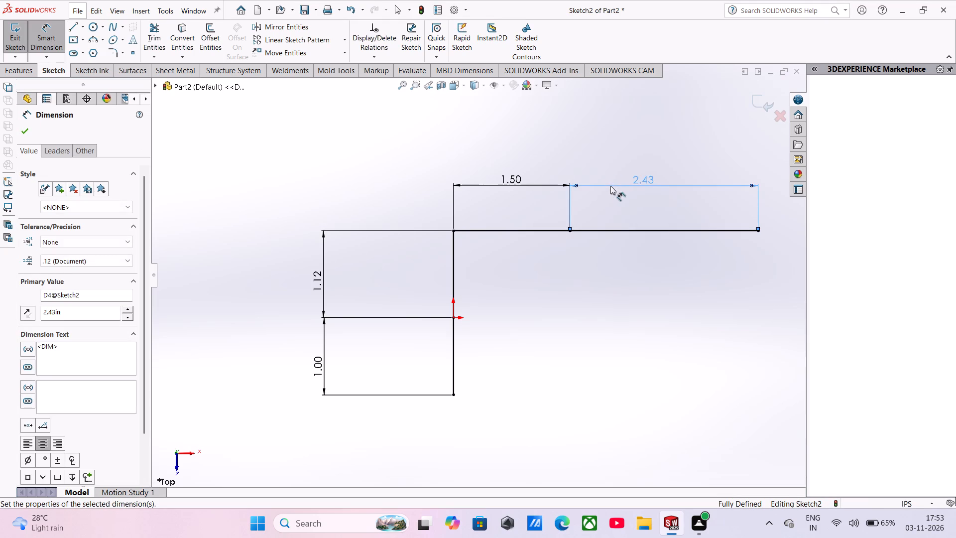
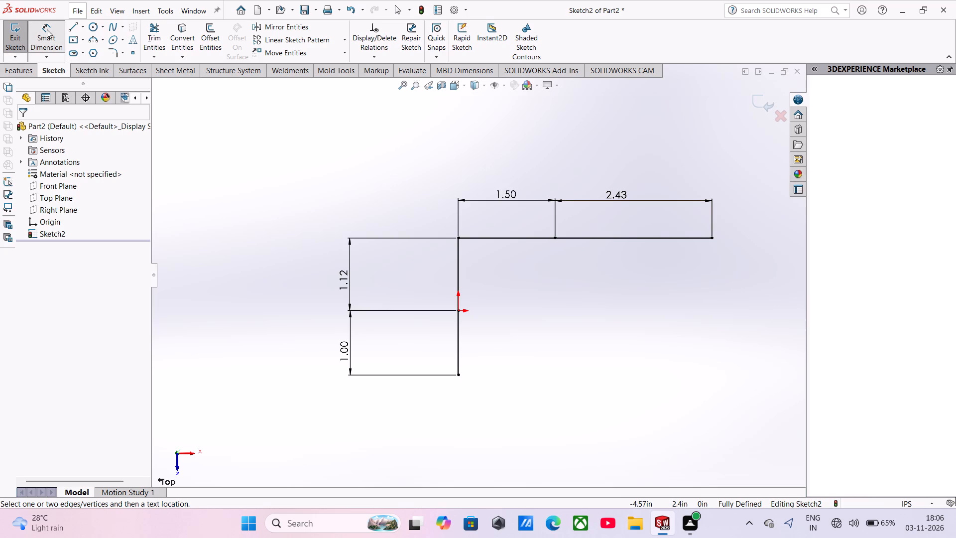
Sketch a vertical line about 1.12 in down from the free end of the 2.43 in line, and a horizontal line back to the origin.
click(76, 25)
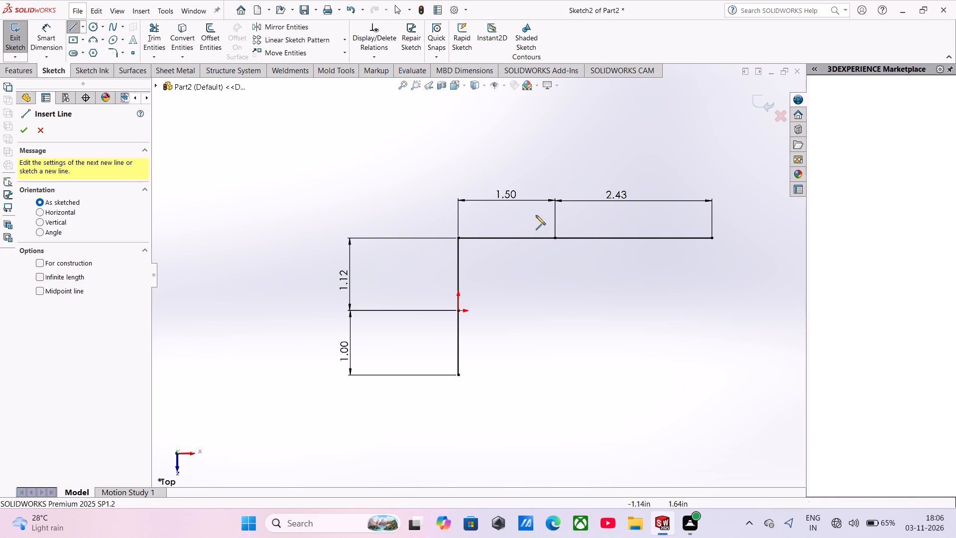
click(711, 238)
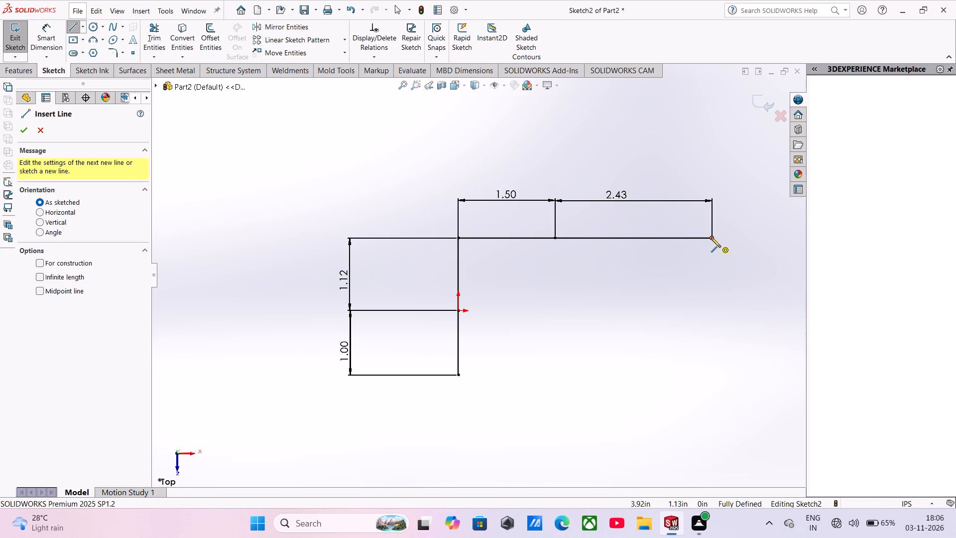
click(714, 311)
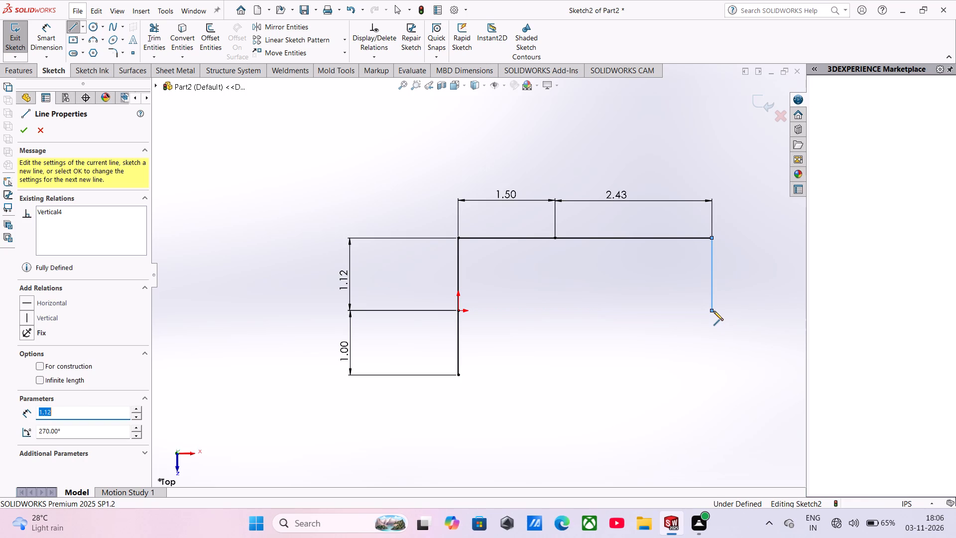
click(459, 310)
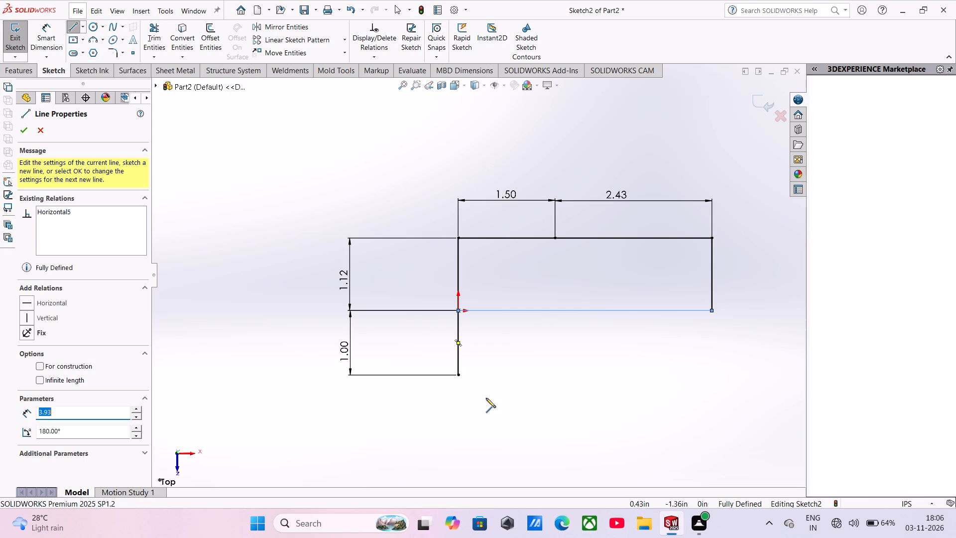
Sketch a horizontal line rightward from the bottom end of the lower vertical line and dimension its length below it as 1.50 in.
click(460, 375)
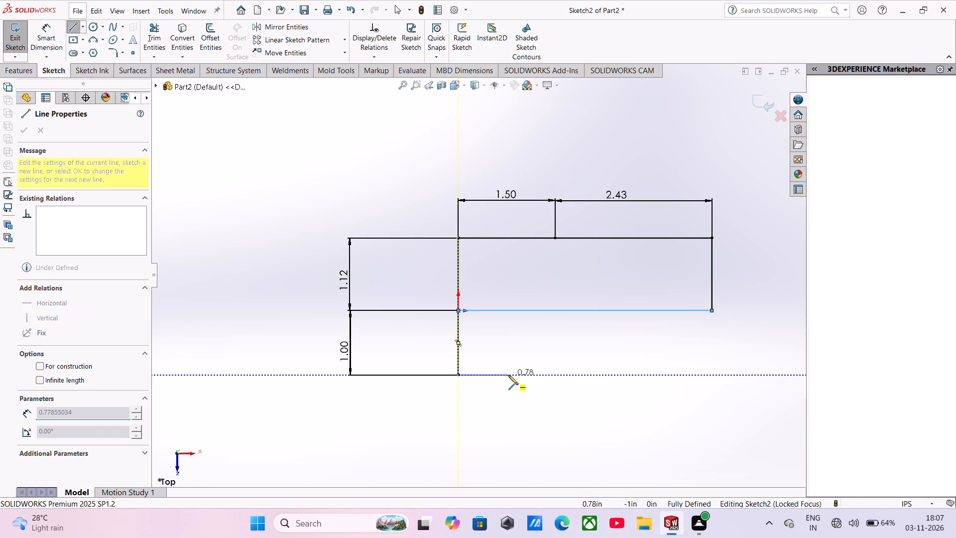
click(577, 375)
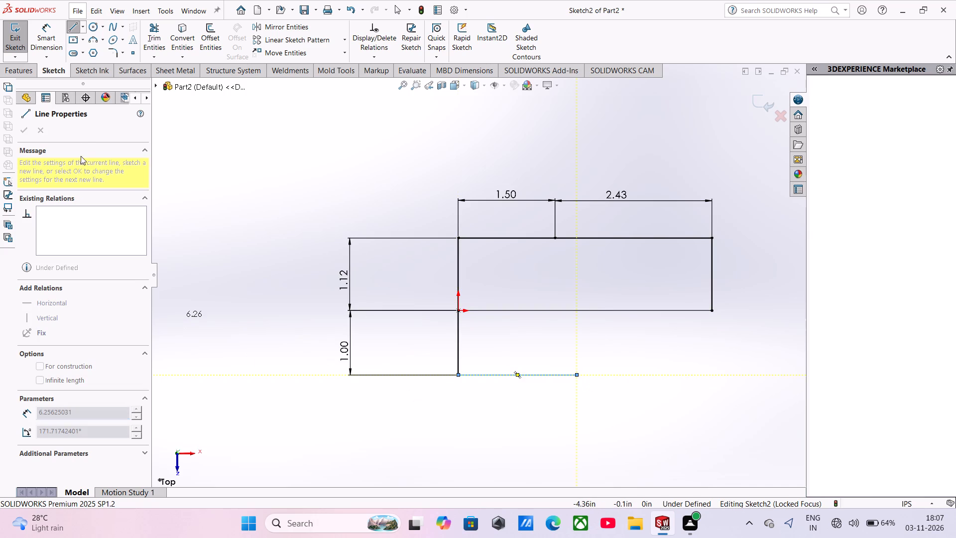
click(35, 28)
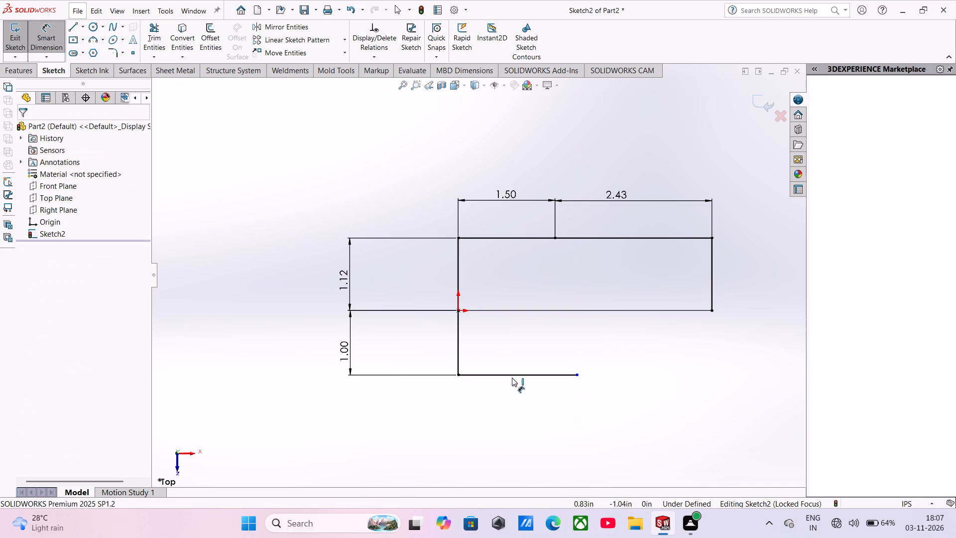
click(512, 378)
click(508, 448)
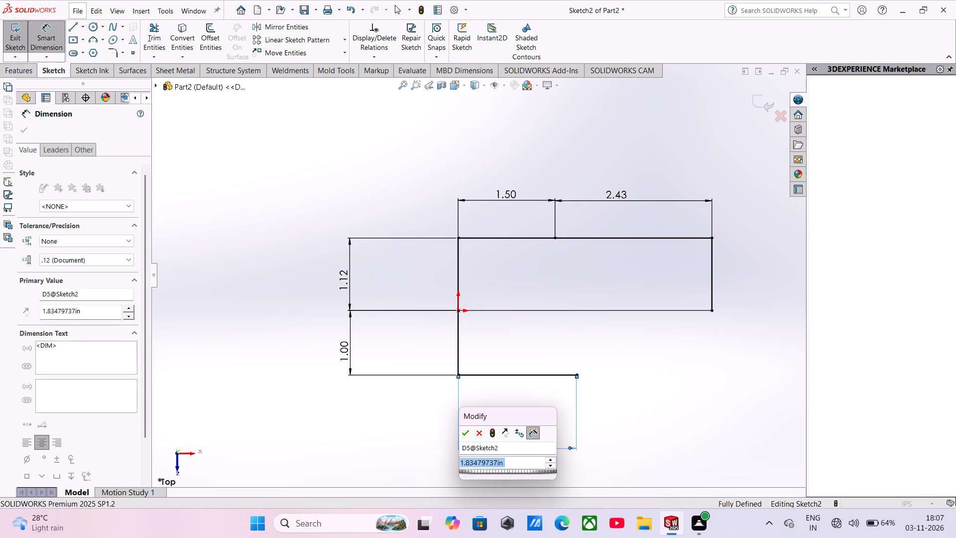
text(1.50)
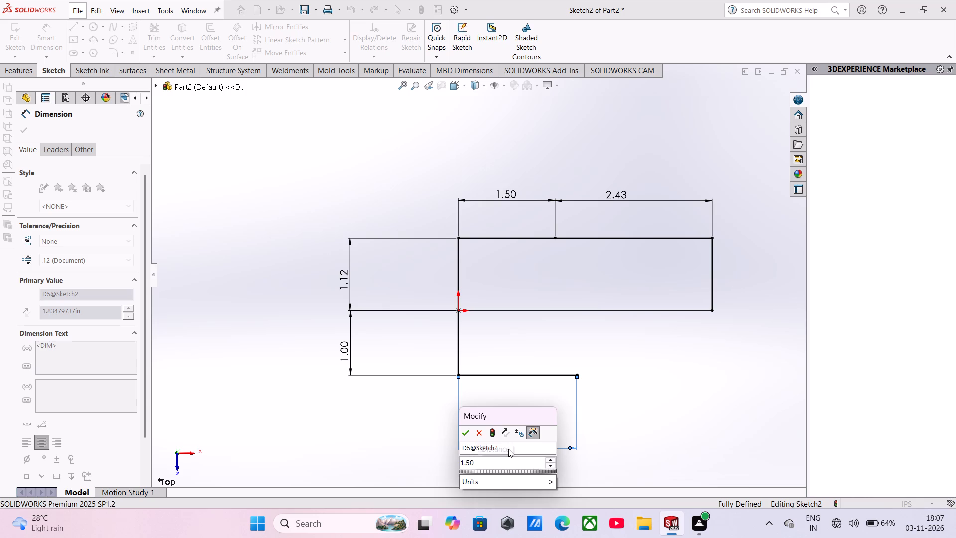
key(Return)
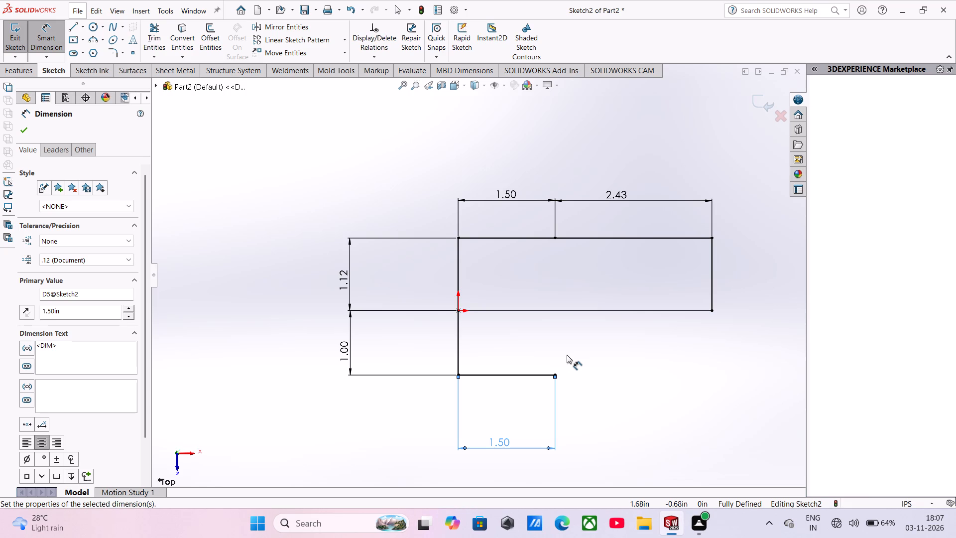
Sketch a vertical line from the junction of the 1.50 and 2.43 in top lines down to the bottom line's free end.
scroll(567, 355, up, 1)
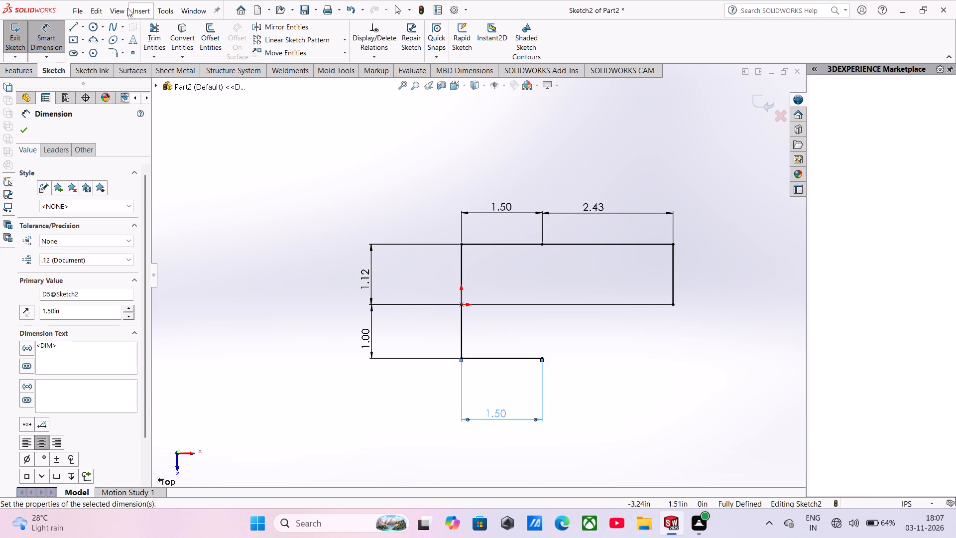
click(96, 26)
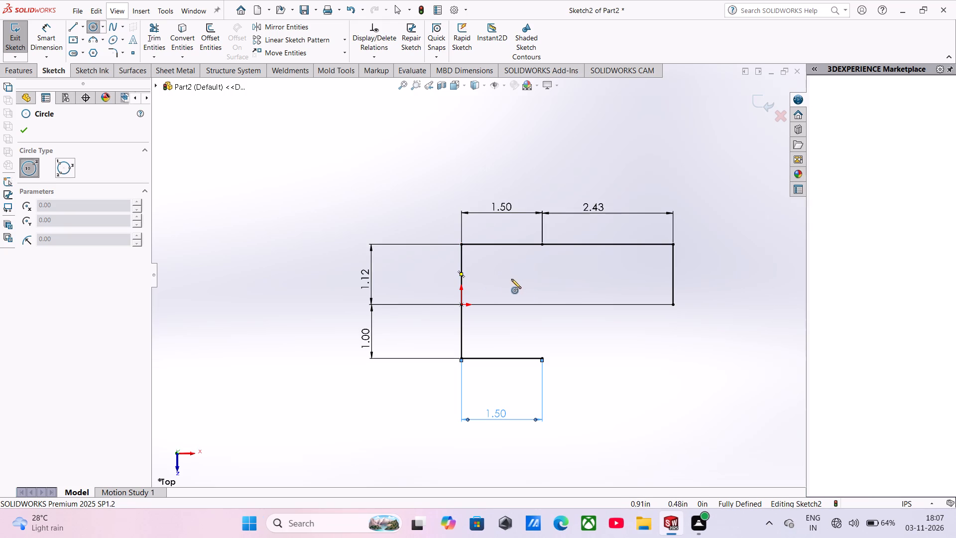
click(71, 27)
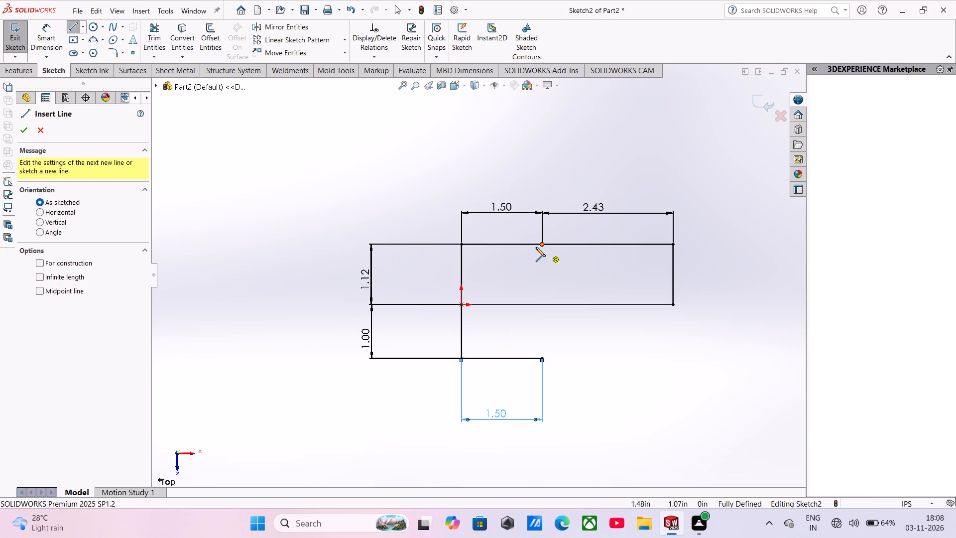
click(541, 244)
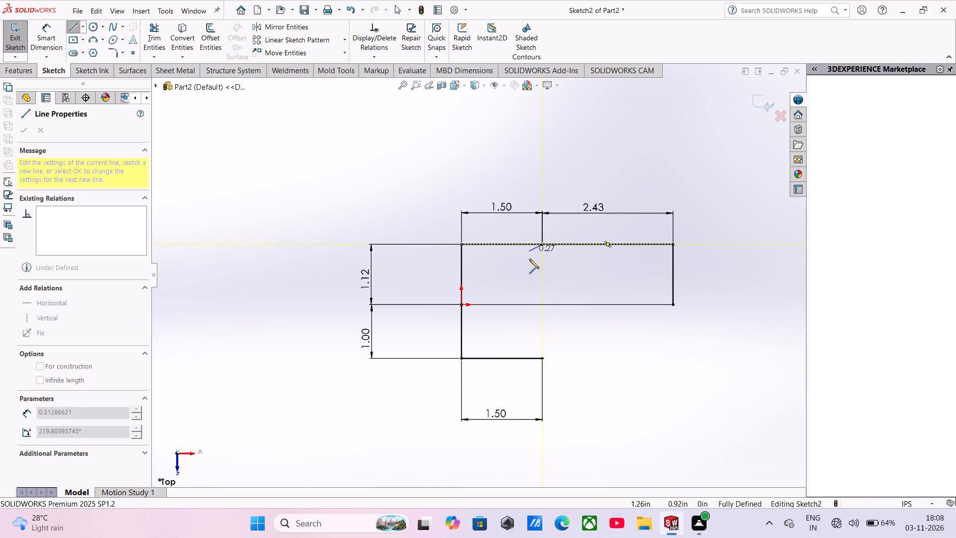
click(542, 360)
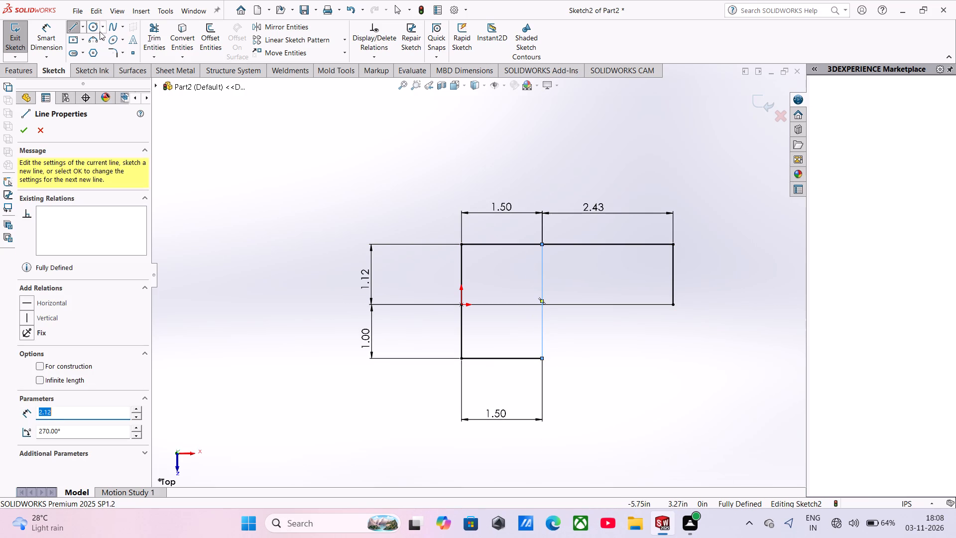
Sketch a circle of about 0.25 in radius inside the upper-left rectangle, above the horizontal line through the origin.
click(92, 28)
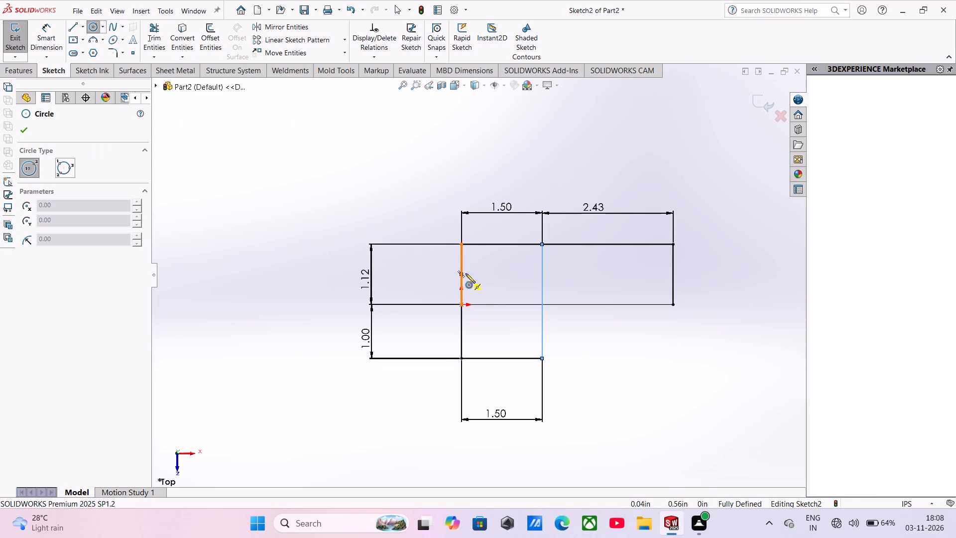
click(502, 272)
click(493, 285)
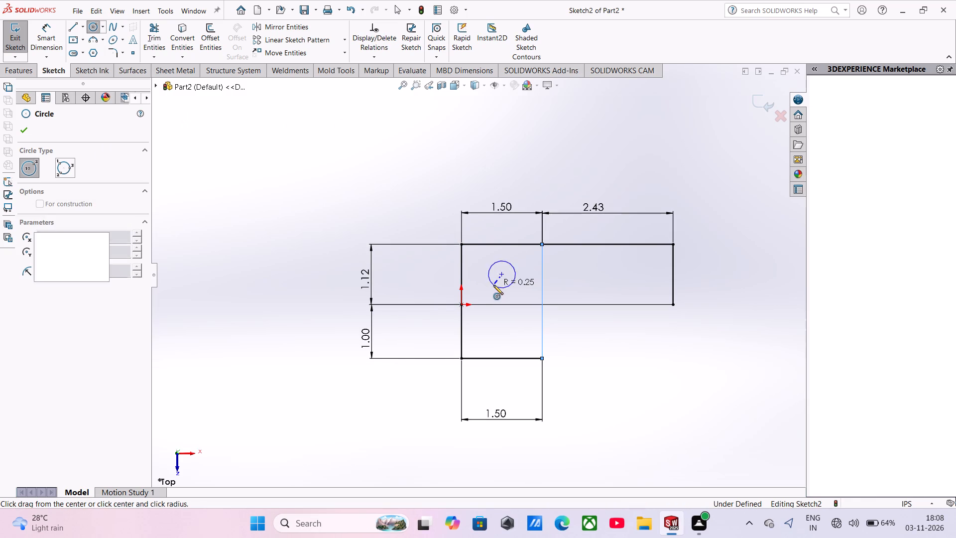
Dimension the circle's centre 0.50 in above the horizontal line through the origin.
scroll(493, 287, down, 4)
click(37, 39)
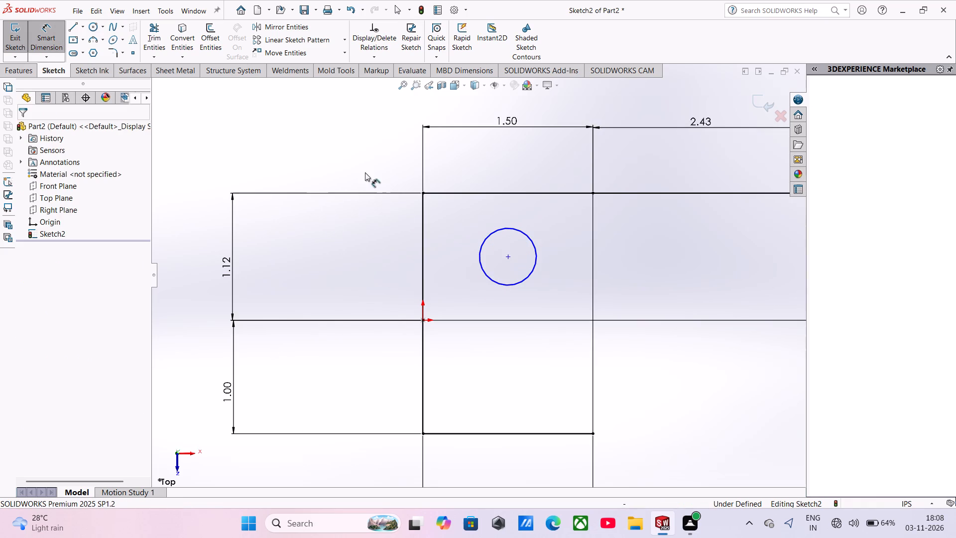
click(509, 257)
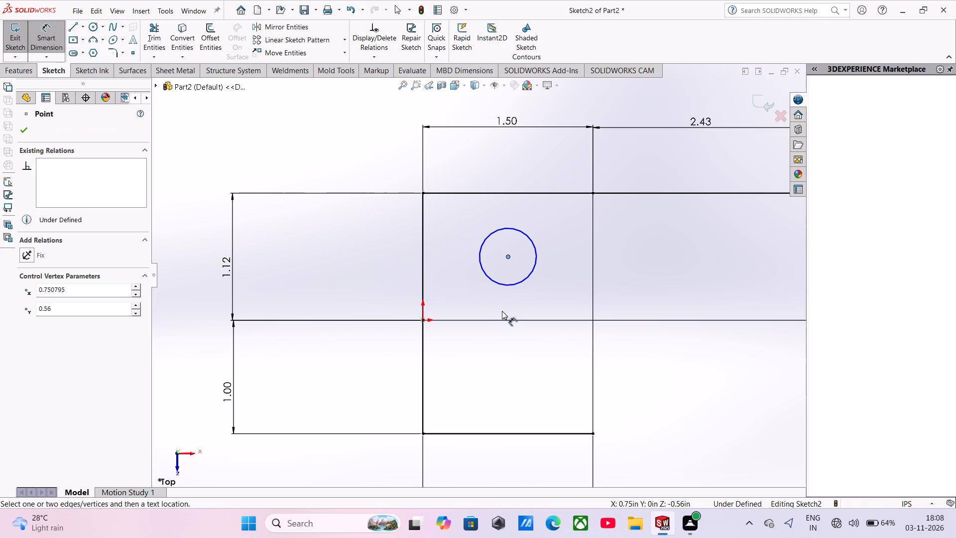
click(499, 319)
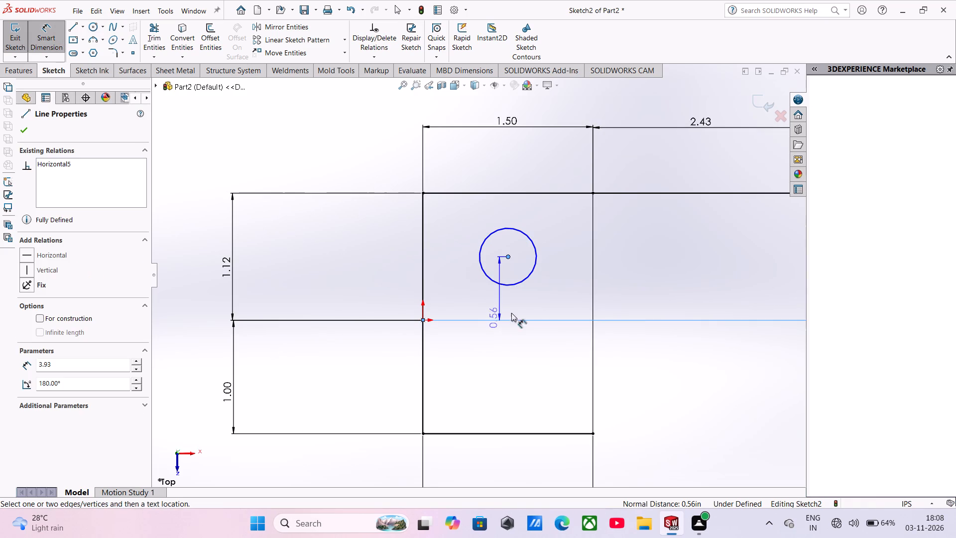
click(636, 306)
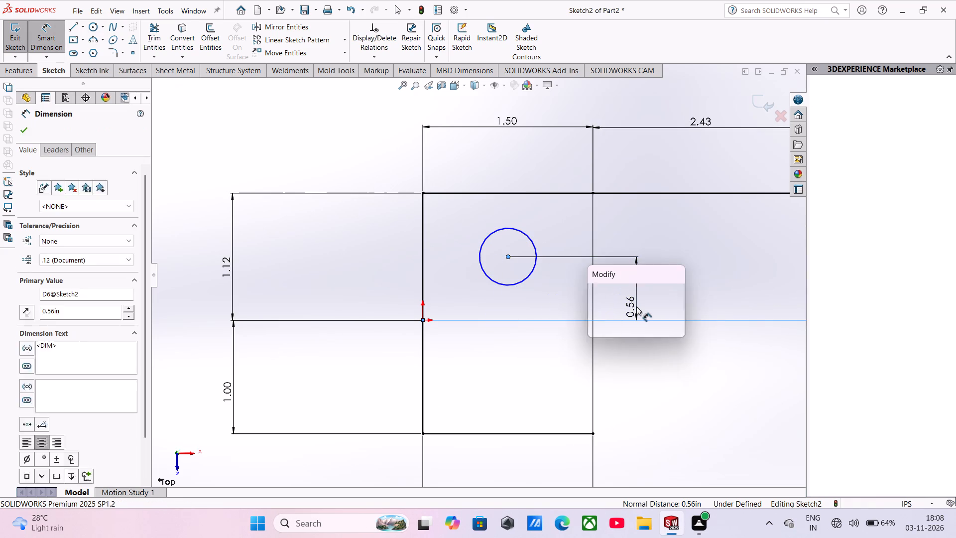
text(.50)
key(Return)
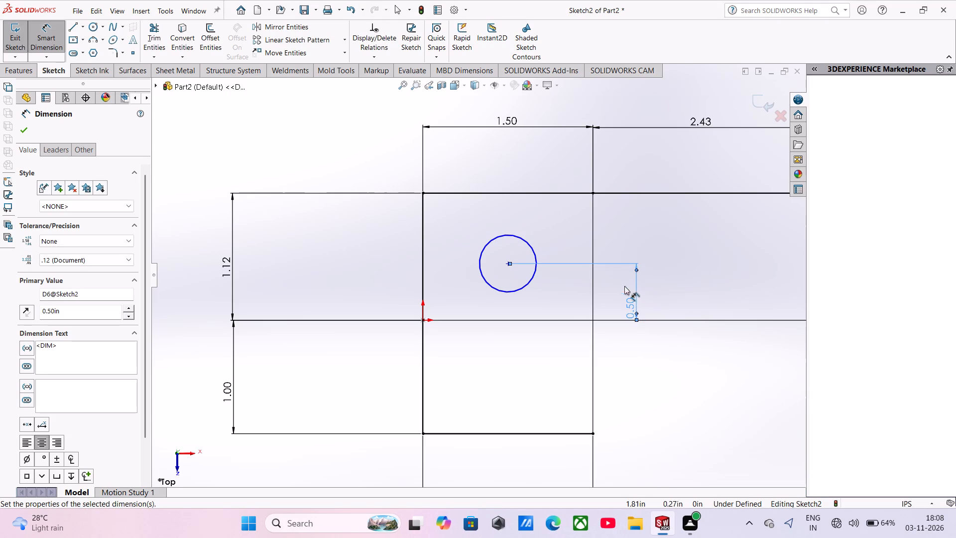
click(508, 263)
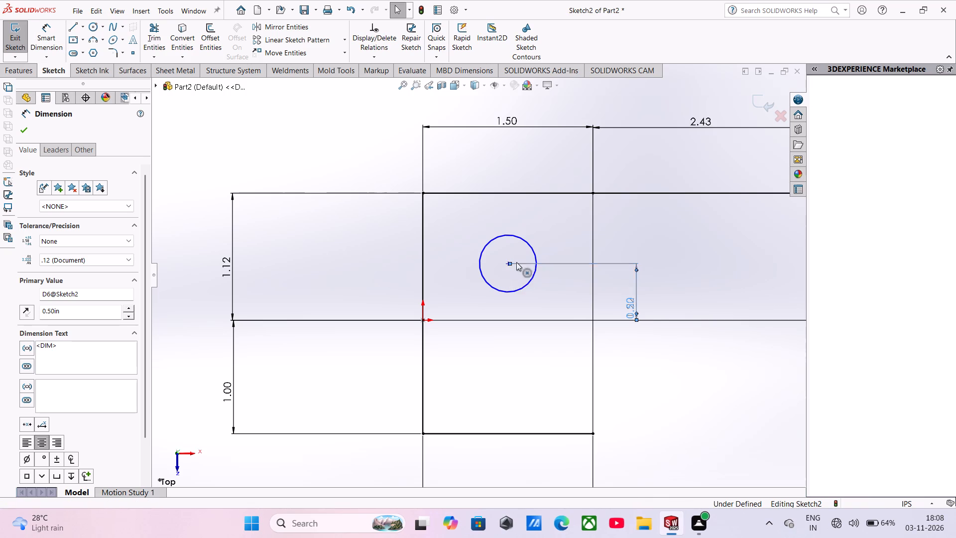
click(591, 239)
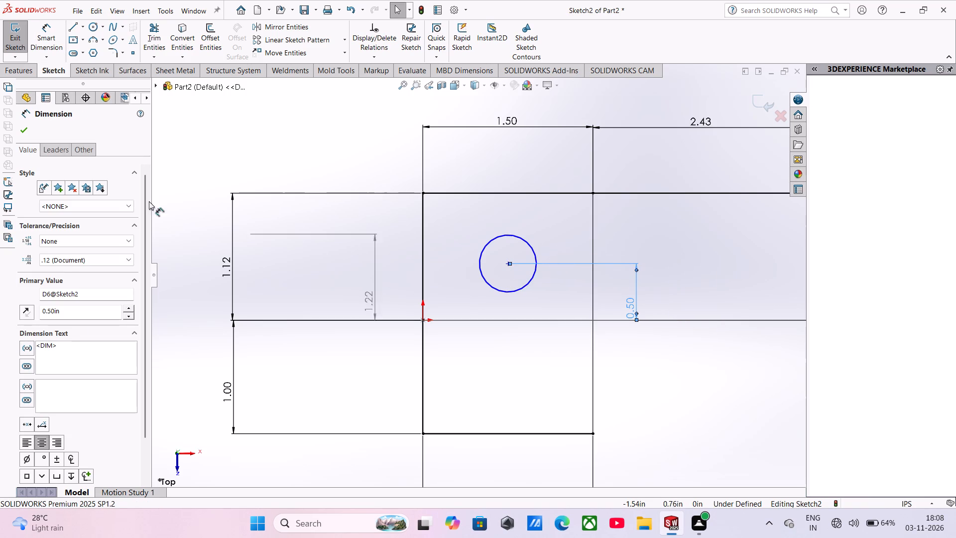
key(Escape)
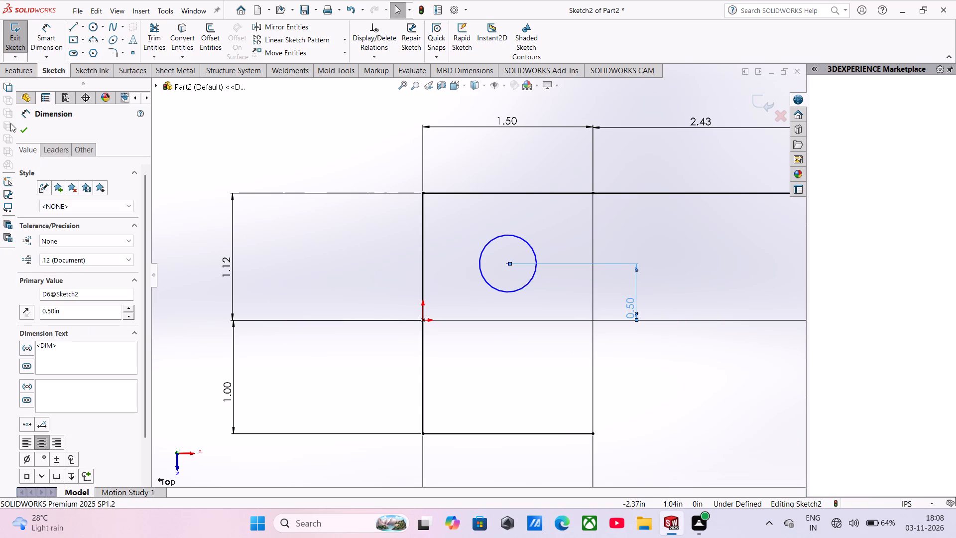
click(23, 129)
Dimension the circle's centre 1.00 in from the inner vertical line, placing the dimension above the circle.
click(31, 30)
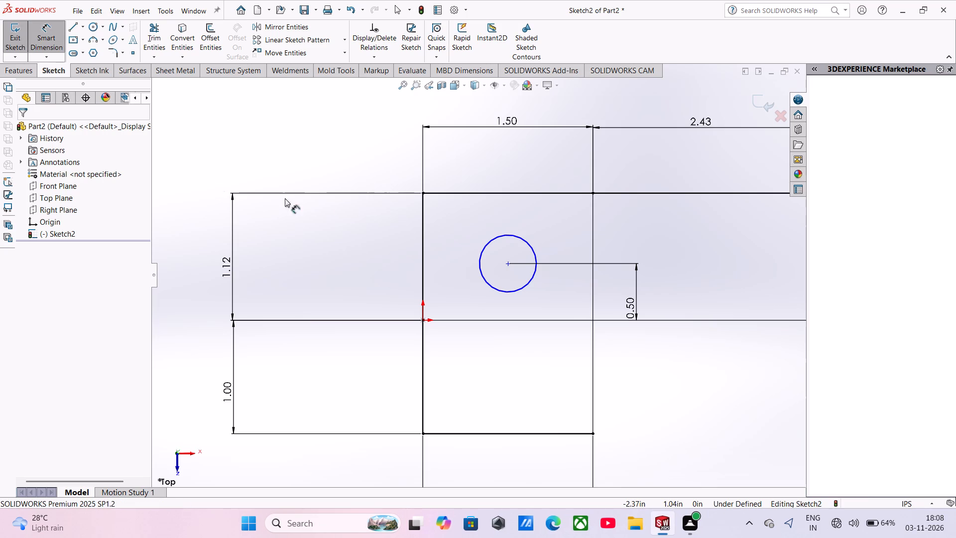
click(507, 264)
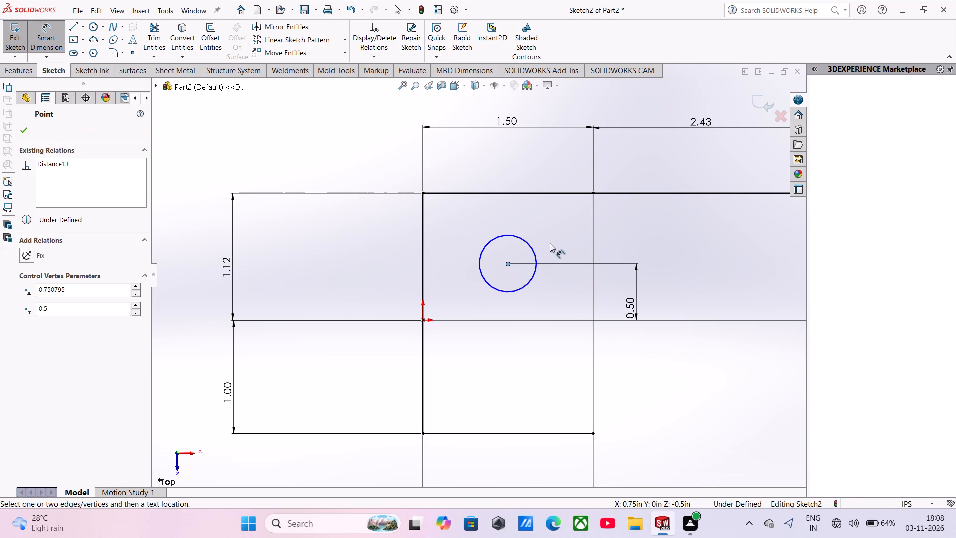
click(593, 232)
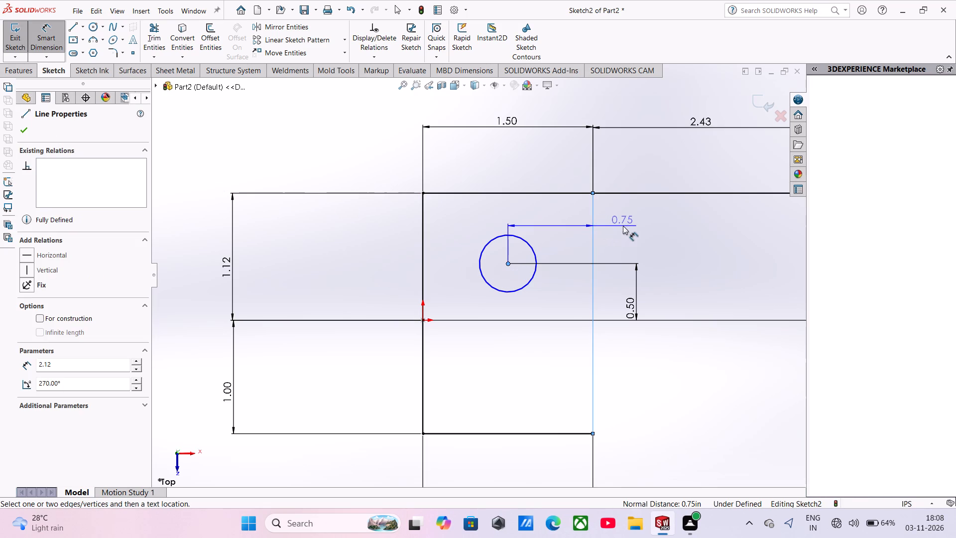
click(623, 226)
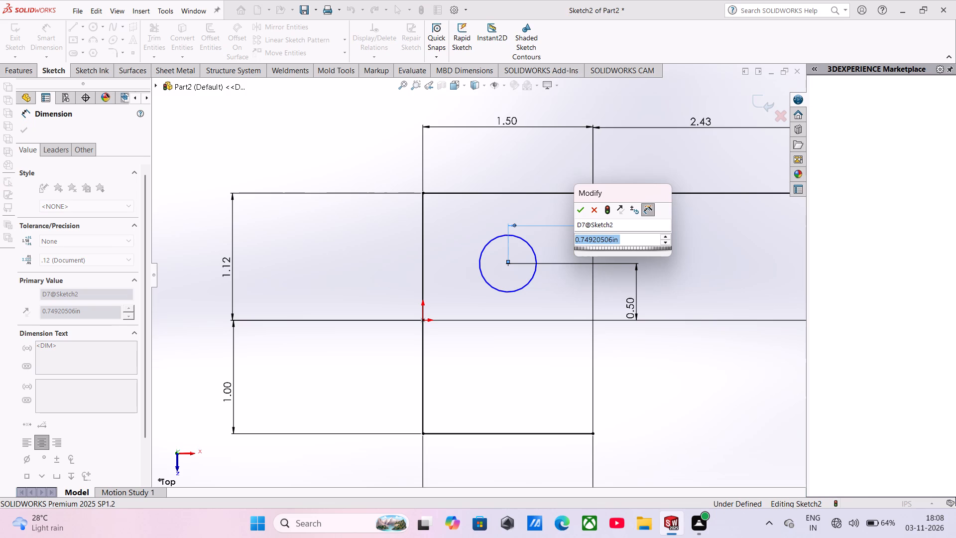
text(1.)
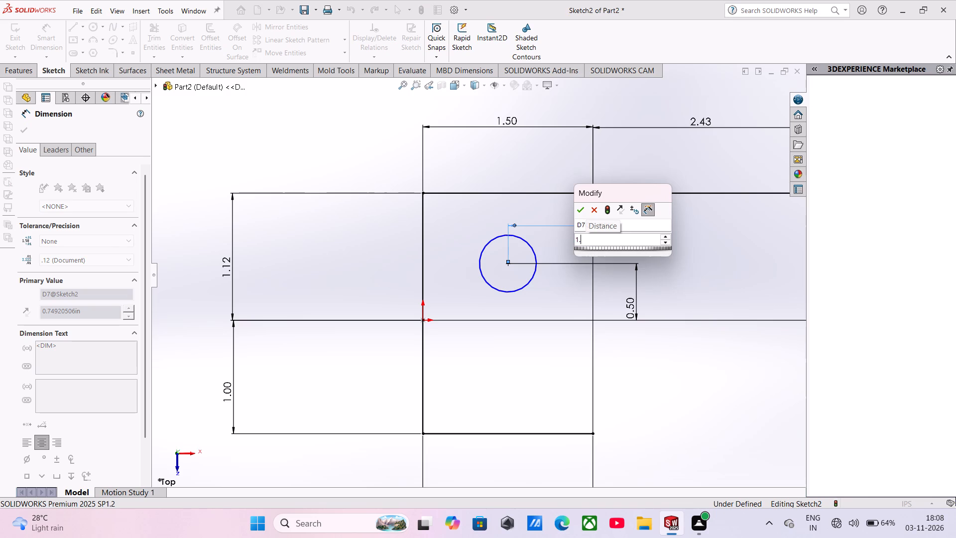
key(0)
key(Return)
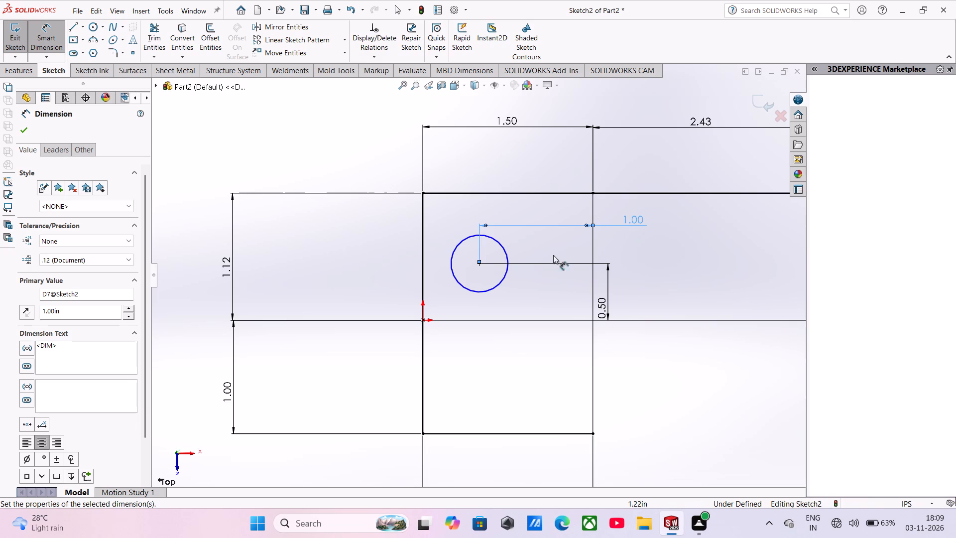
Sketch a circle of about 0.15 in radius inside the lower rectangle, with its centre vertically below the upper circle's centre.
scroll(546, 348, up, 2)
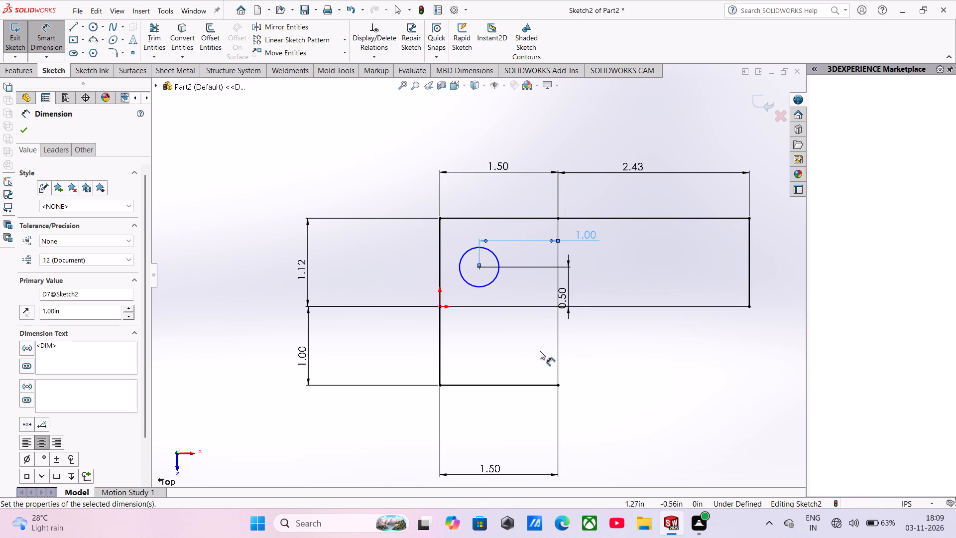
scroll(532, 354, down, 1)
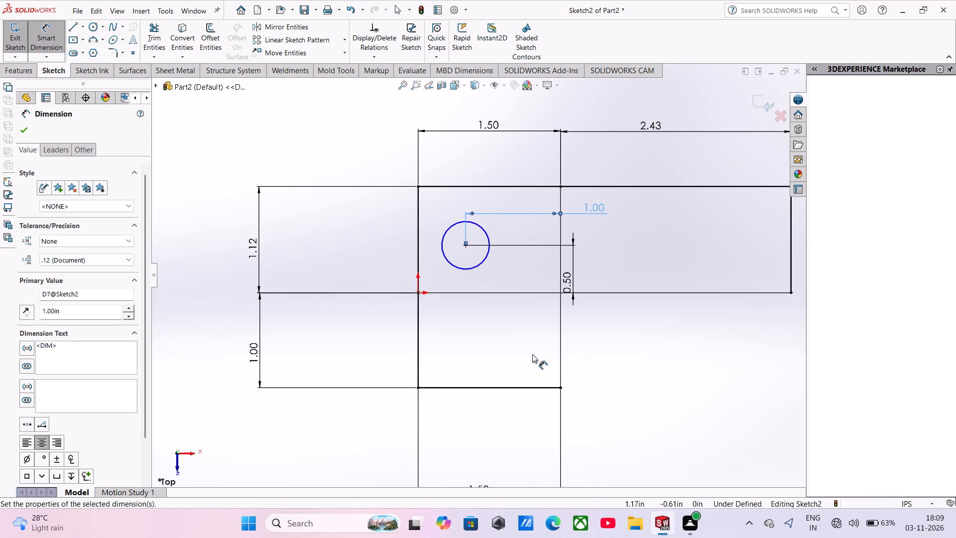
scroll(532, 354, down, 1)
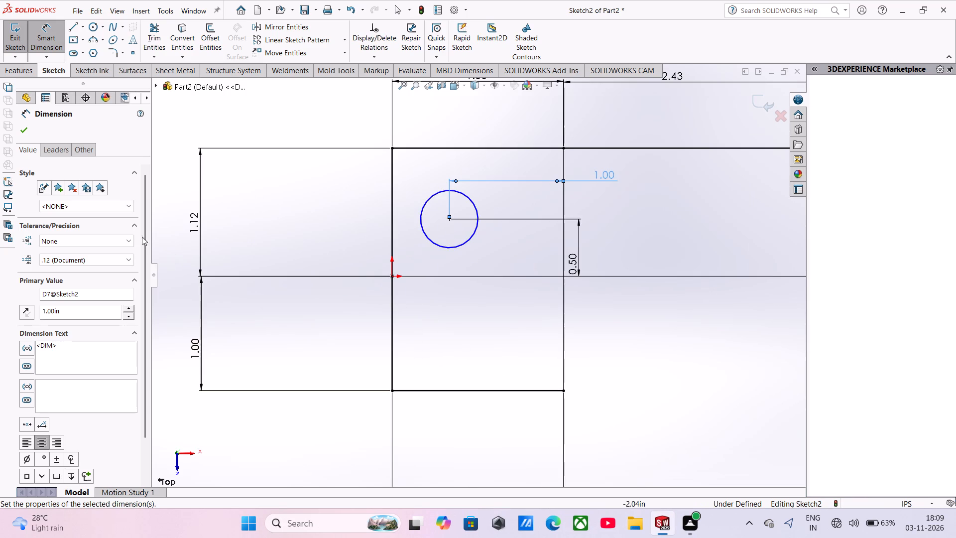
click(93, 27)
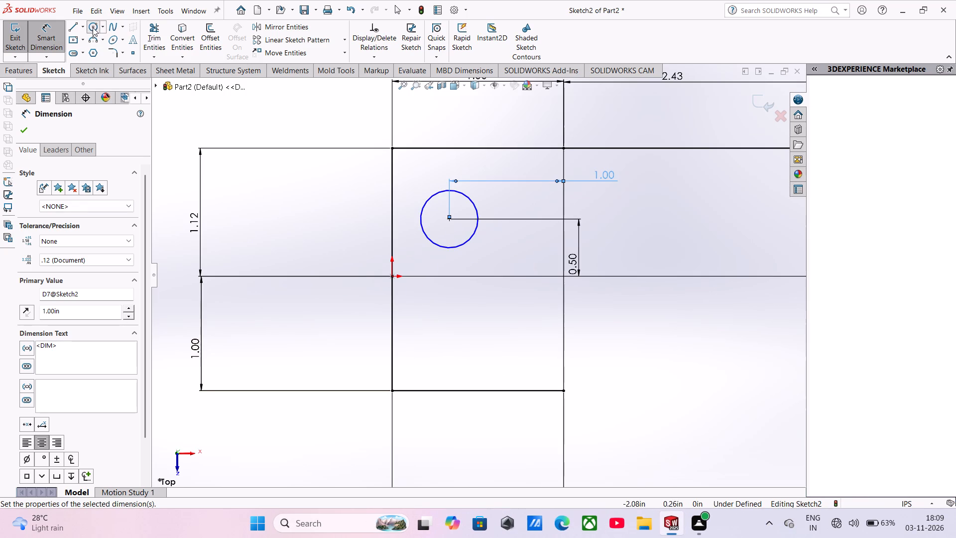
click(450, 342)
click(464, 351)
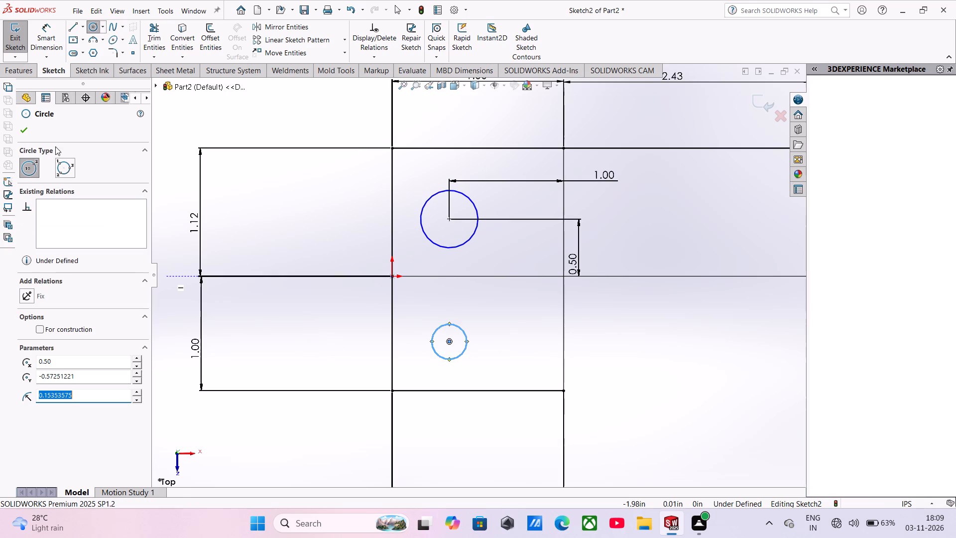
Dimension the lower circle's centre 1.00 in from the inner vertical line, placing the dimension outside the profile's left edge.
click(46, 29)
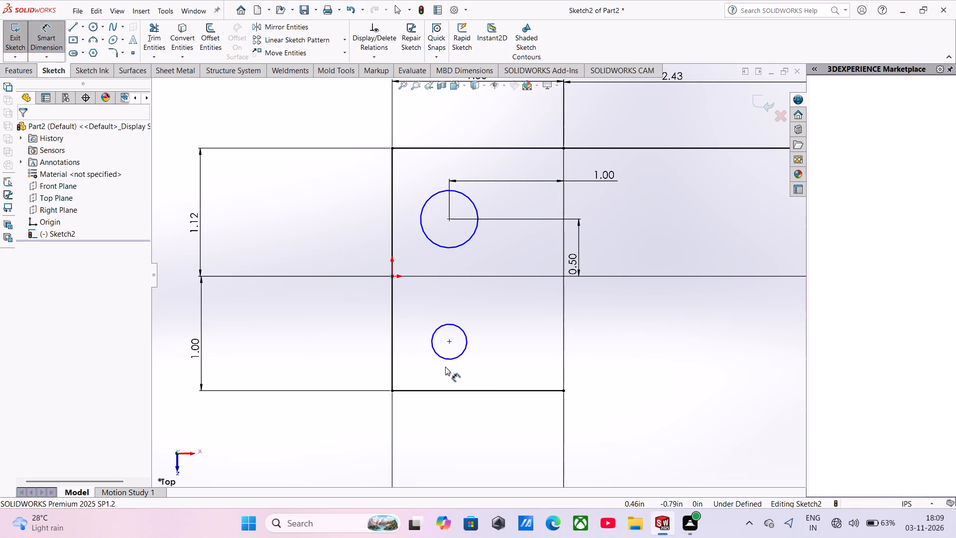
click(451, 340)
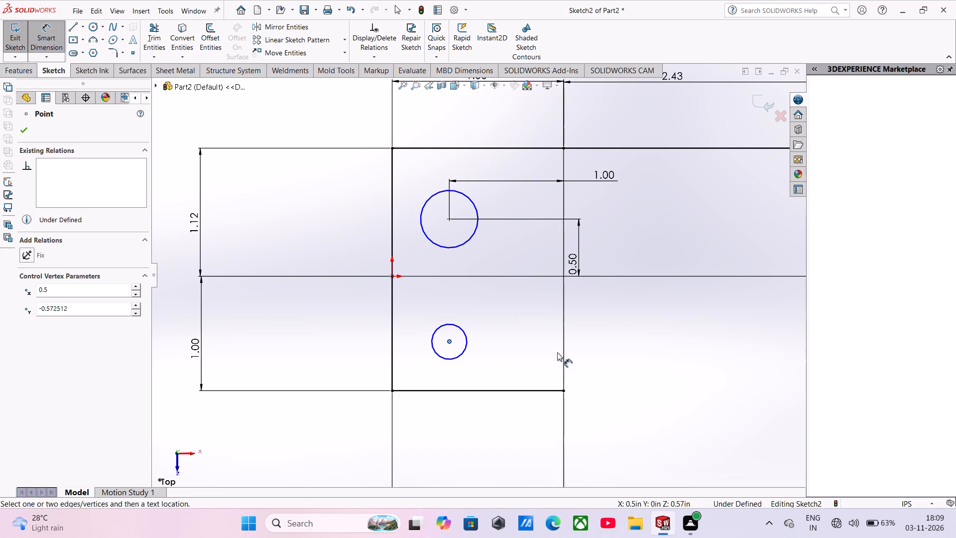
click(561, 367)
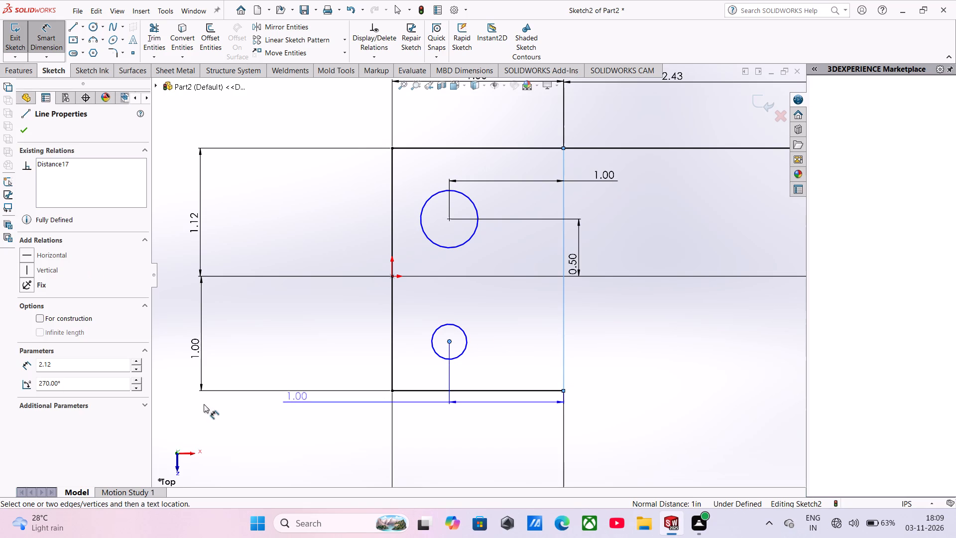
click(23, 134)
click(285, 326)
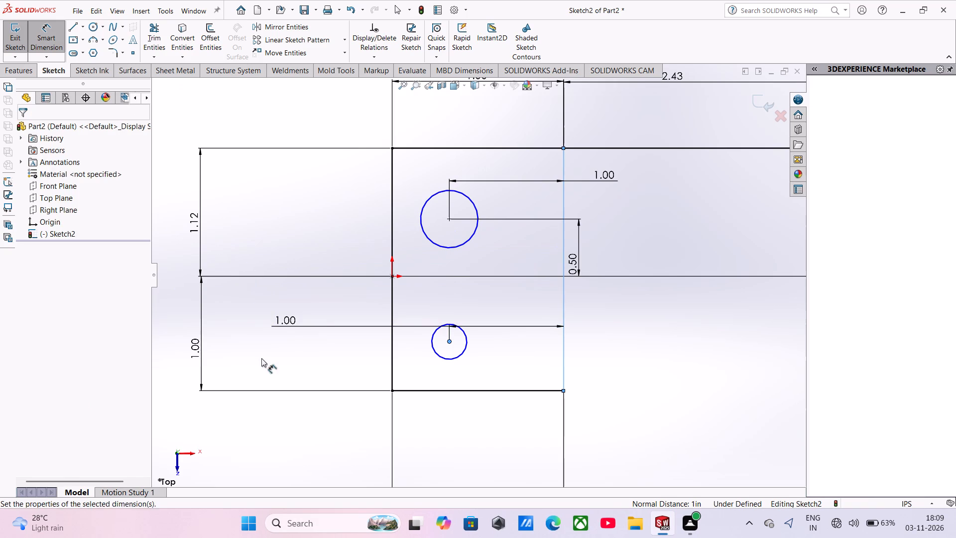
click(239, 310)
click(244, 312)
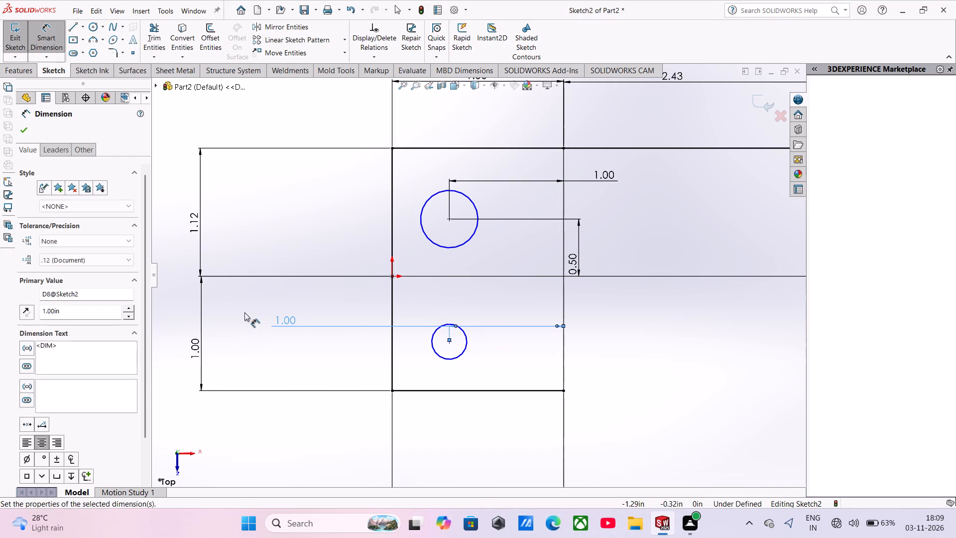
Dimension the lower circle's centre 0.50 in above the bottom horizontal line, placing the dimension below that line.
scroll(417, 351, down, 1)
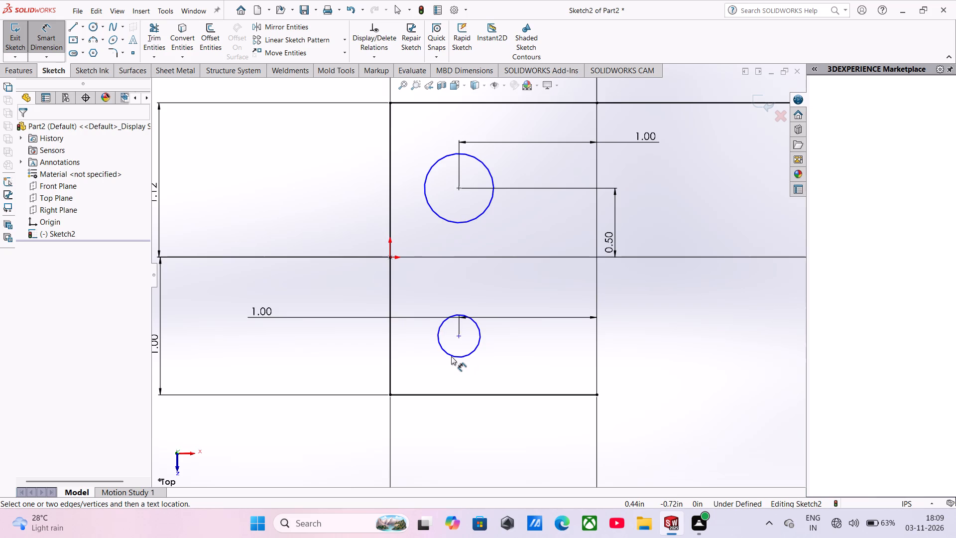
scroll(470, 360, down, 2)
click(454, 316)
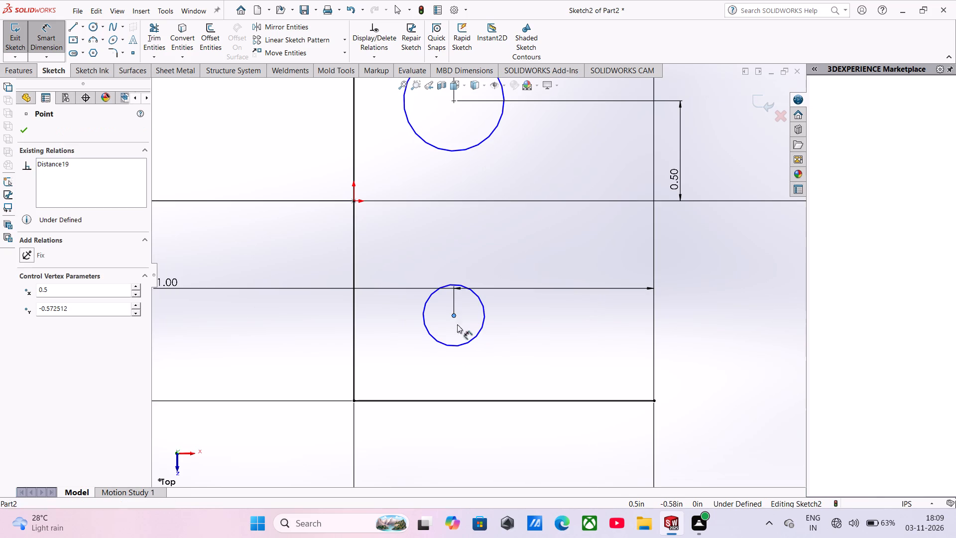
click(450, 403)
click(454, 431)
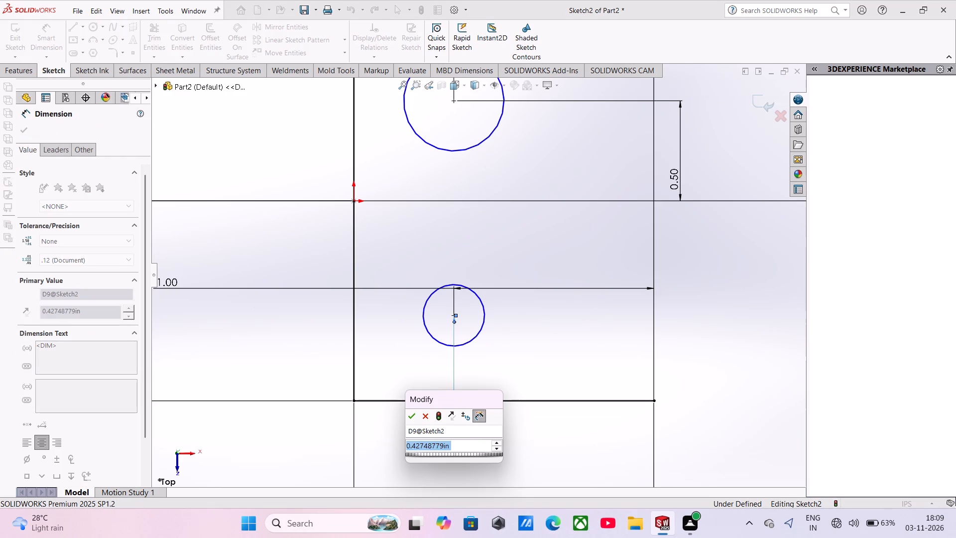
text(.50)
key(Return)
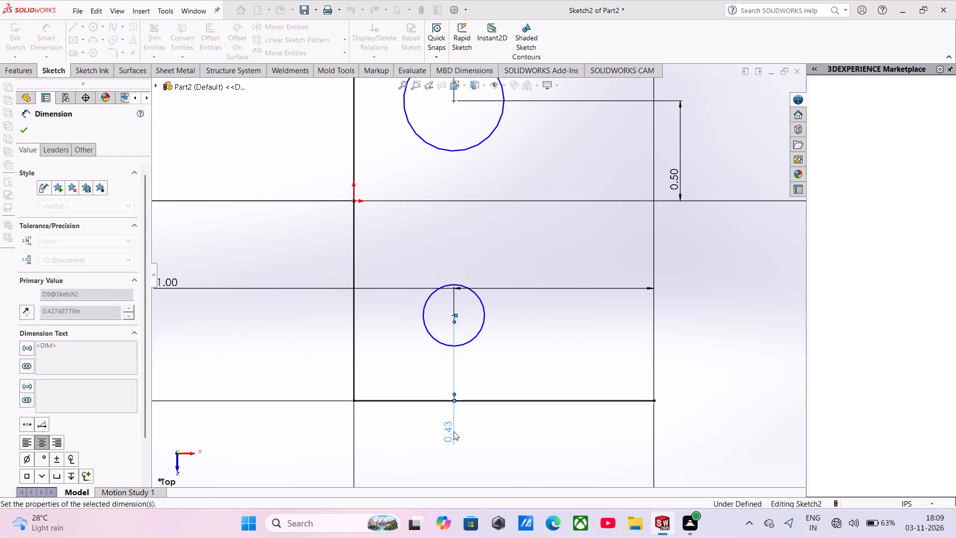
scroll(572, 321, up, 3)
scroll(515, 321, up, 2)
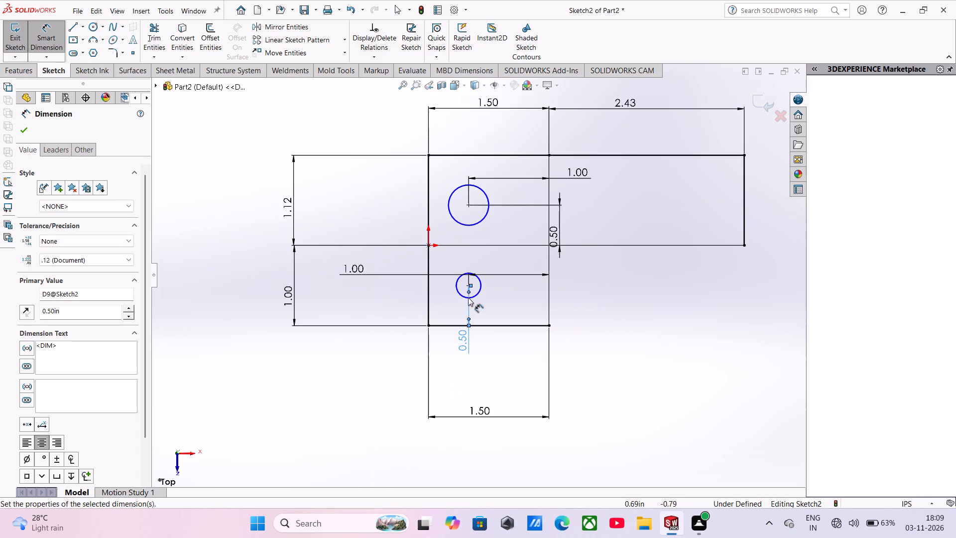
click(48, 40)
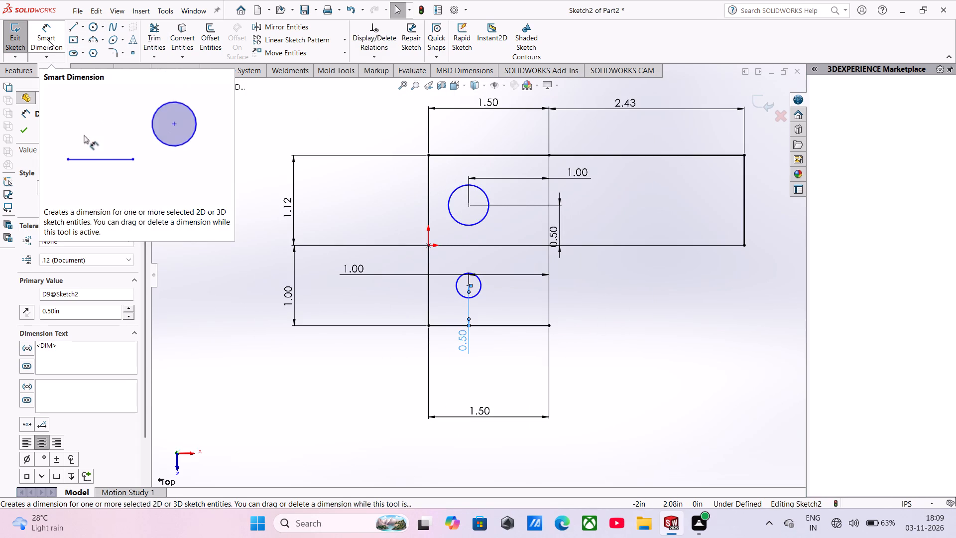
click(14, 136)
click(17, 133)
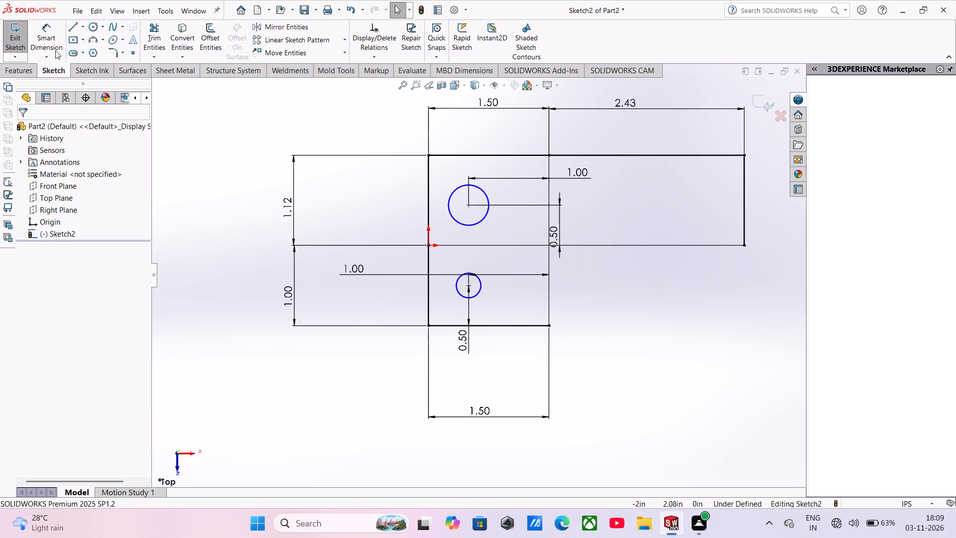
Dimension the upper circle's diameter as 0.62 in, placing the dimension to the left of the profile.
click(49, 41)
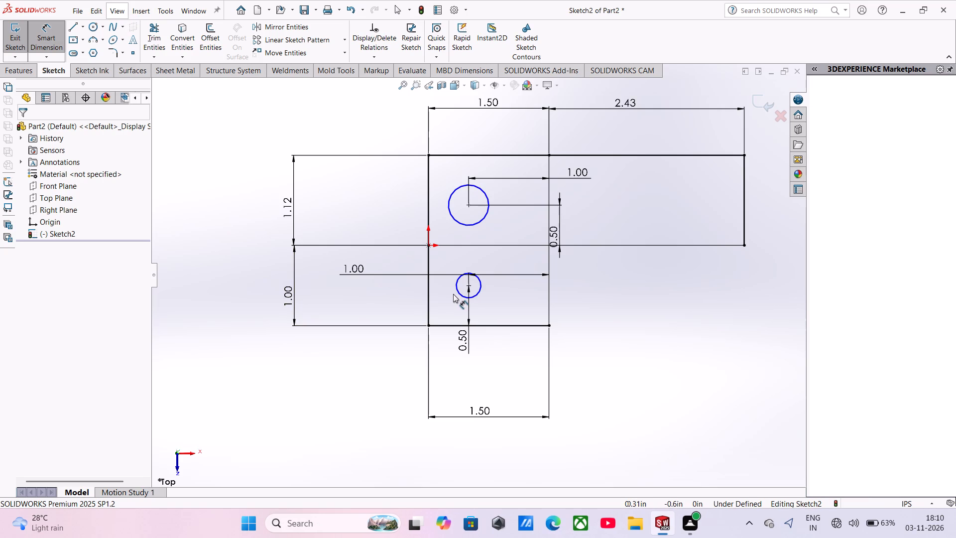
click(451, 214)
click(387, 214)
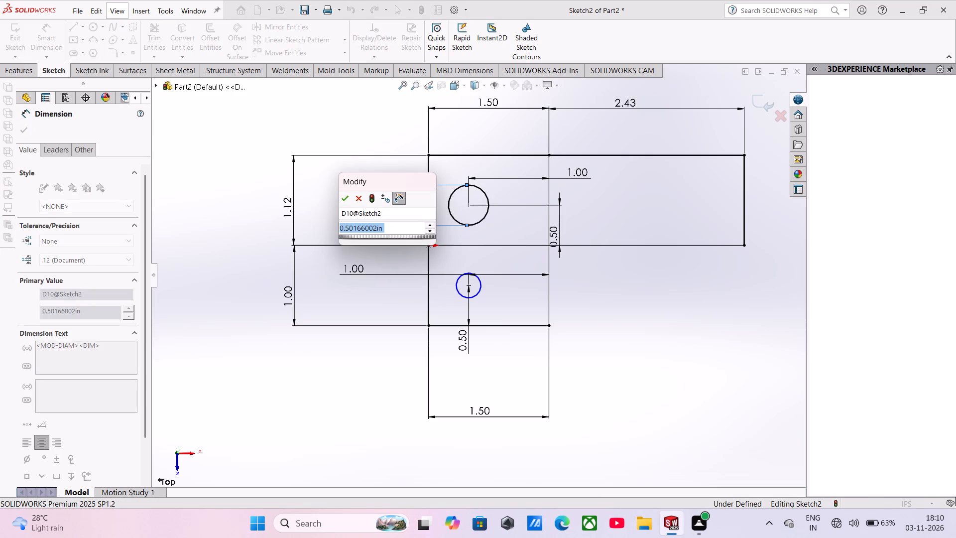
text(.62)
key(Return)
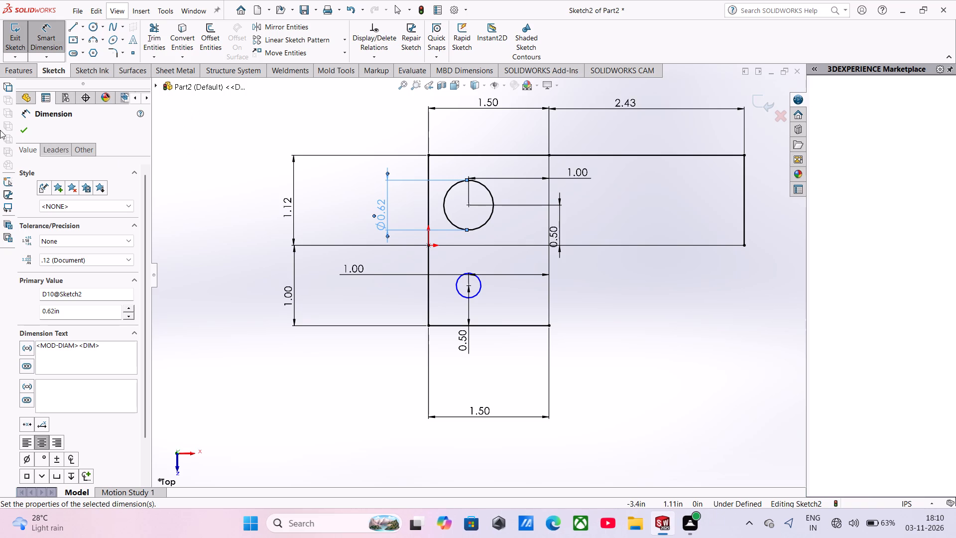
click(22, 130)
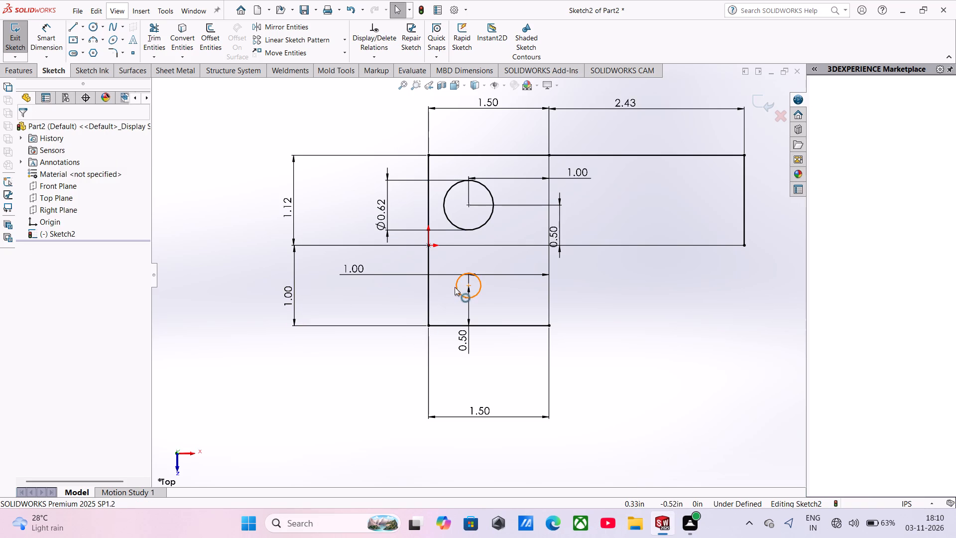
Set the lower circle's radius to 0.21 in its circle parameters.
click(457, 287)
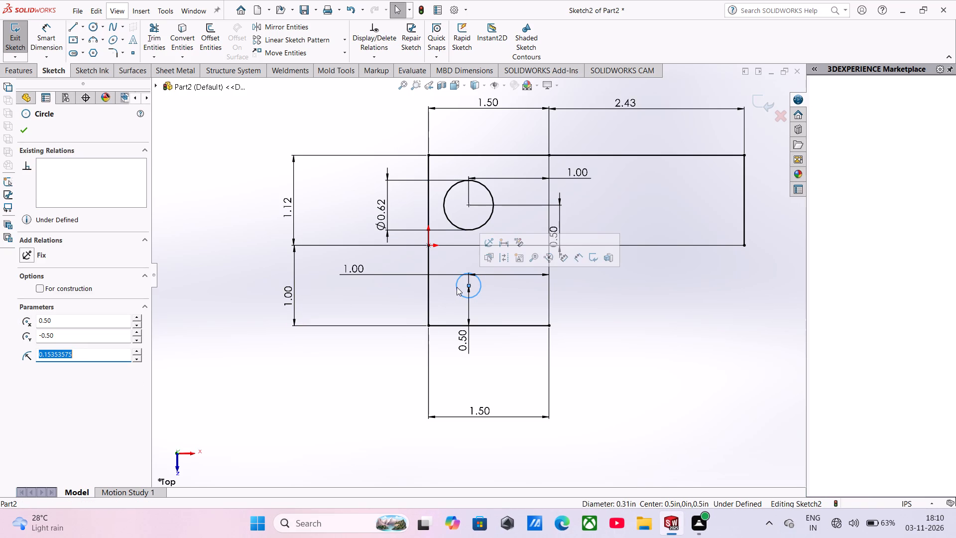
text(.21)
key(Return)
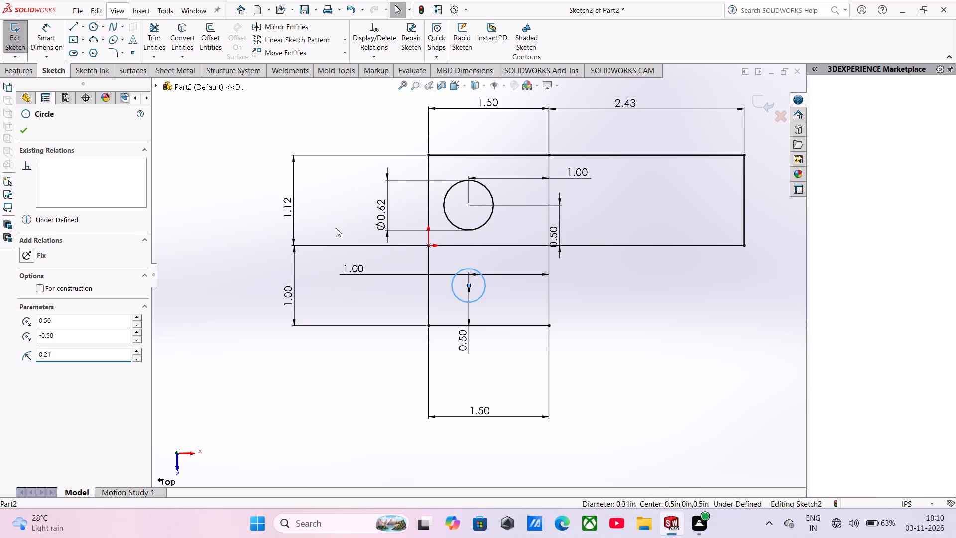
scroll(458, 323, down, 4)
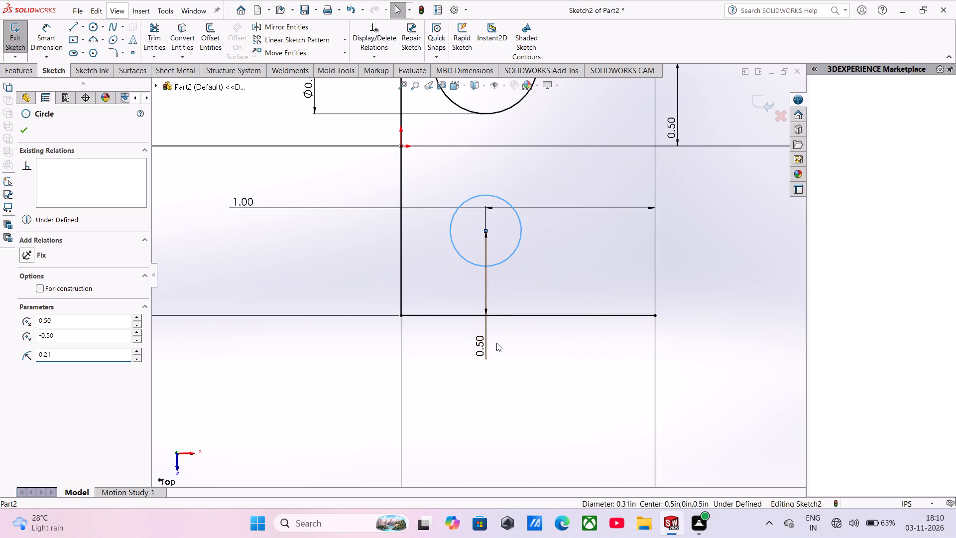
click(26, 125)
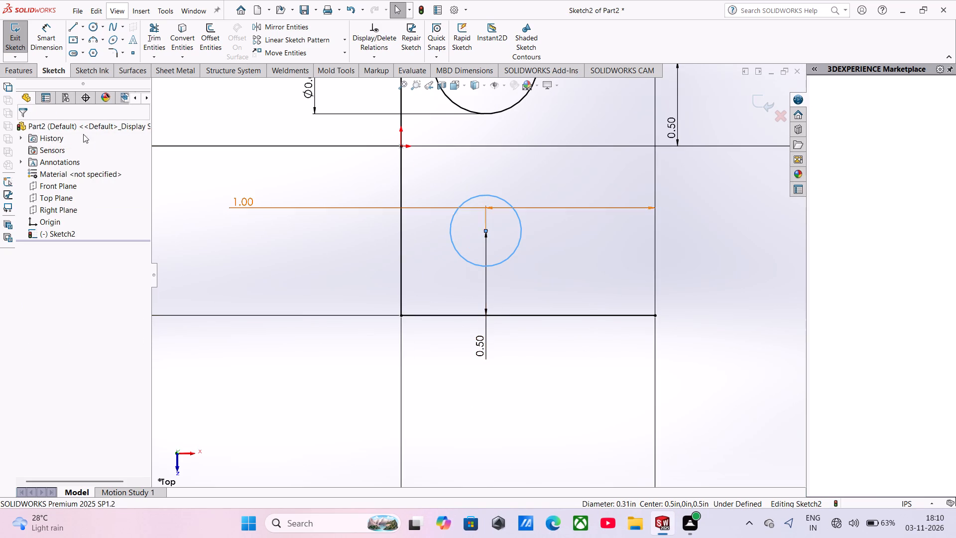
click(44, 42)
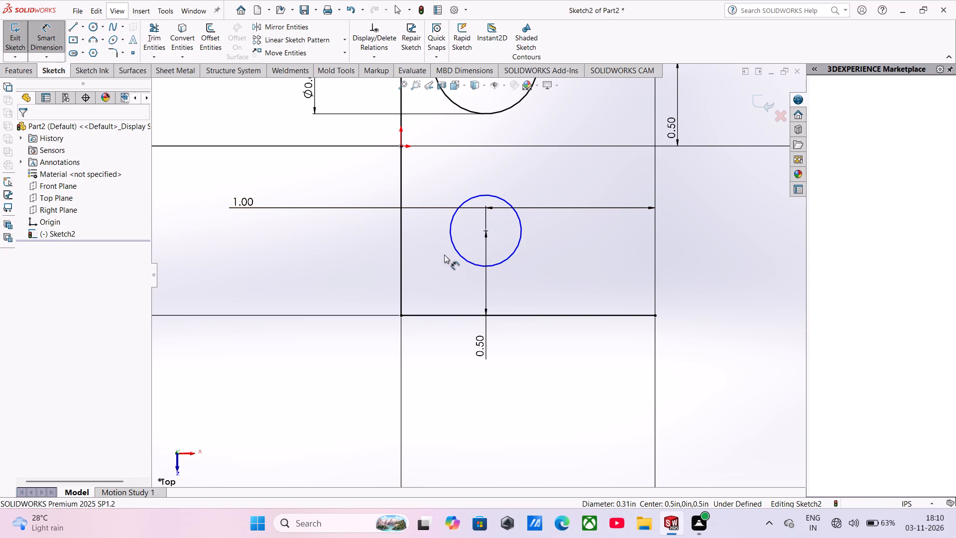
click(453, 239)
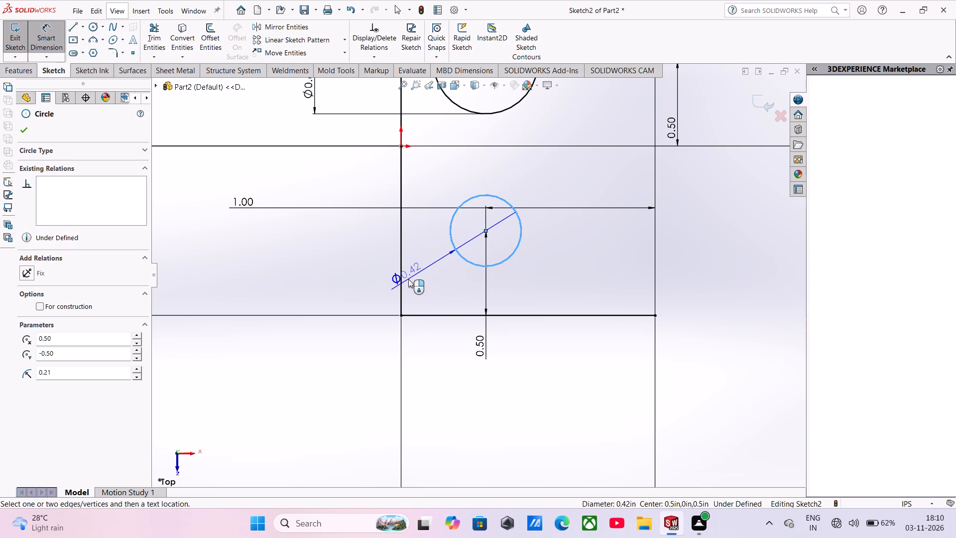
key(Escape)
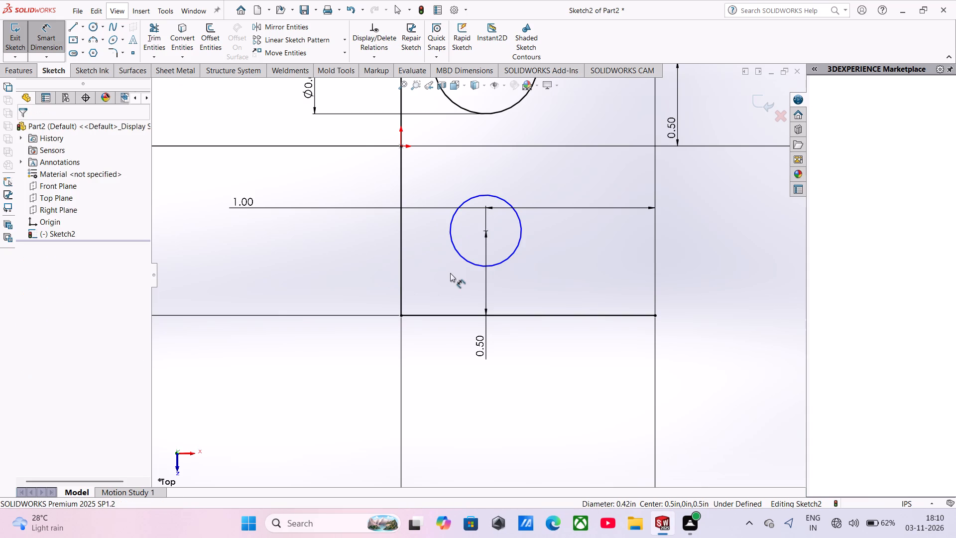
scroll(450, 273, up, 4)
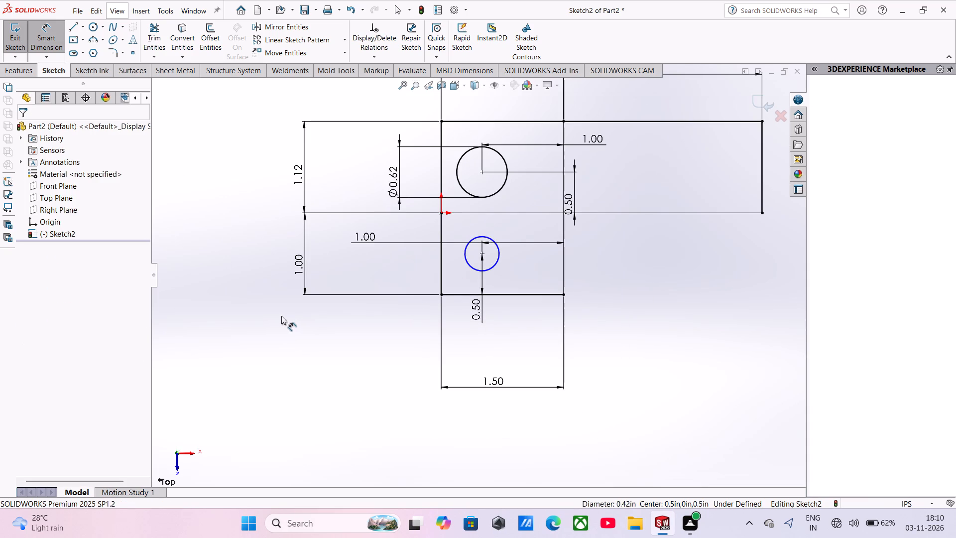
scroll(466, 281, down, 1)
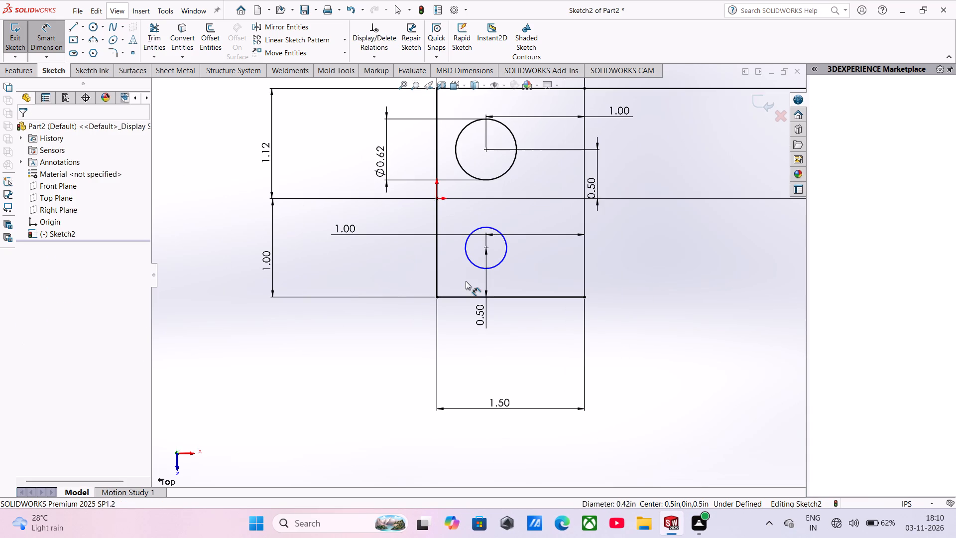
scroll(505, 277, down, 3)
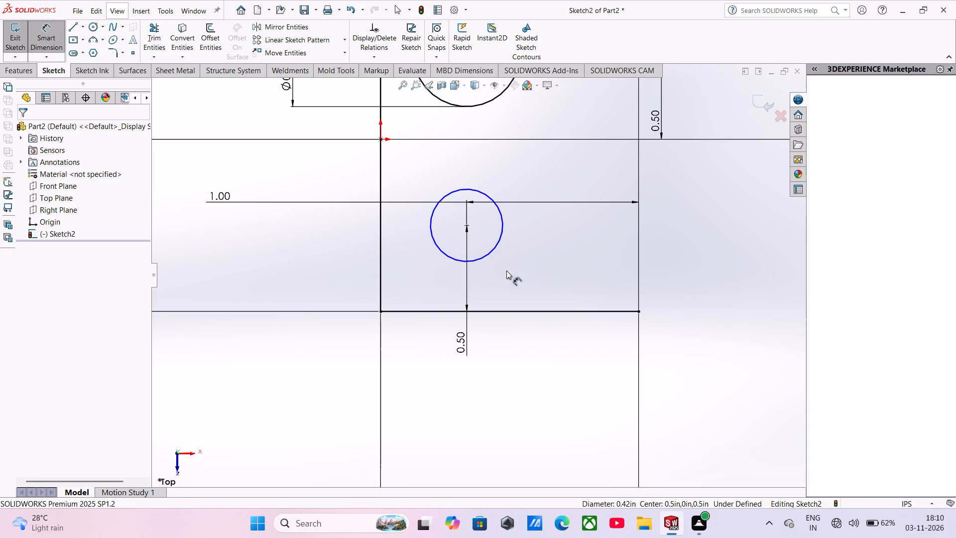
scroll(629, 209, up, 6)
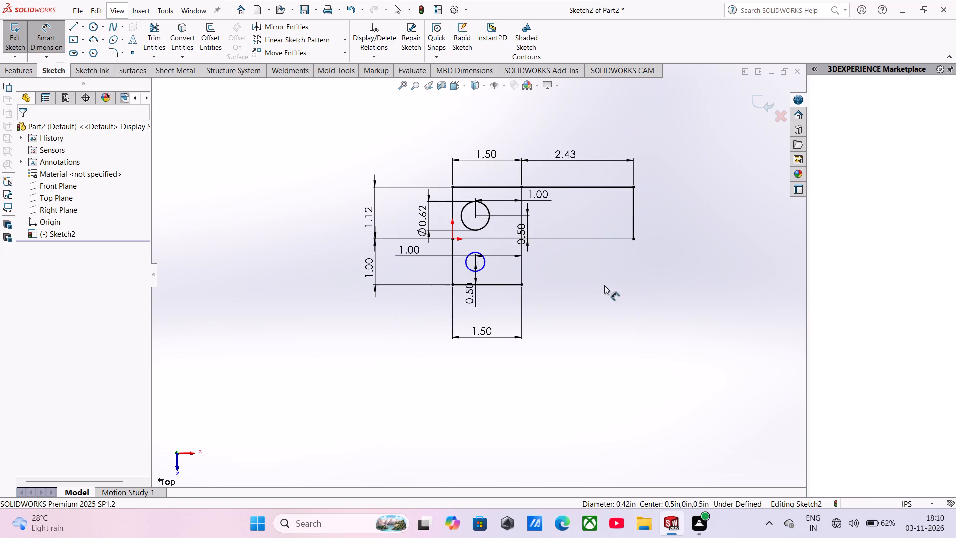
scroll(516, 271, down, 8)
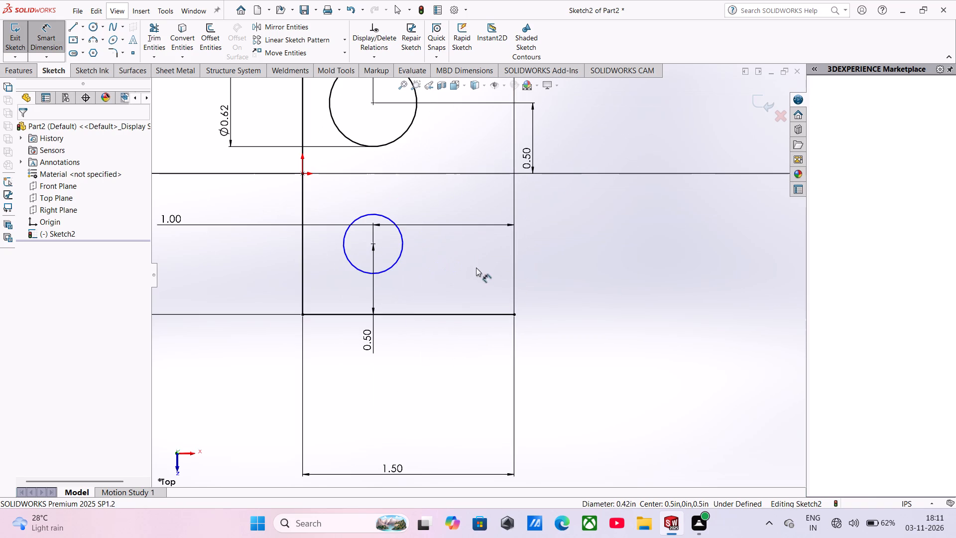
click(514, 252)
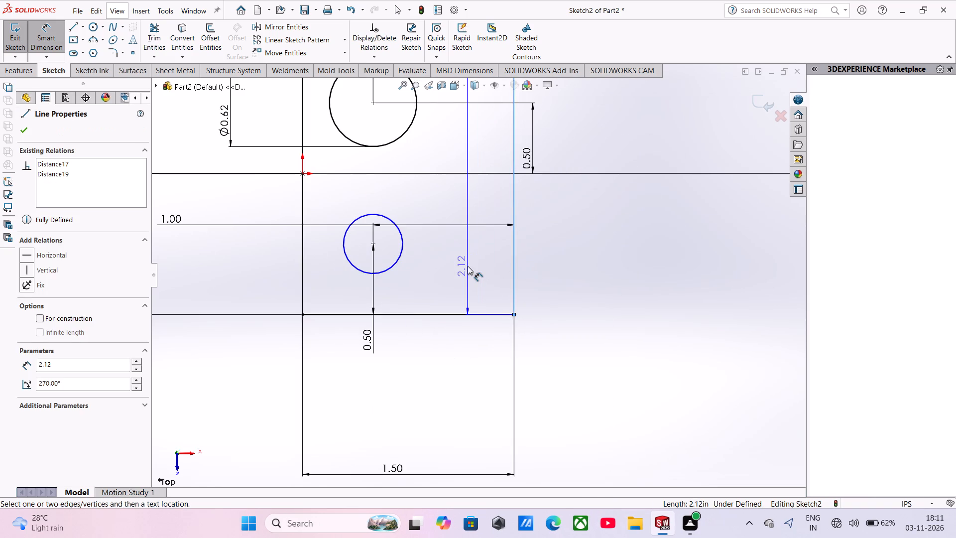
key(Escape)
Sketch a vertical line about 0.98 in long from the bottom line's right end up to the middle horizontal line.
click(75, 25)
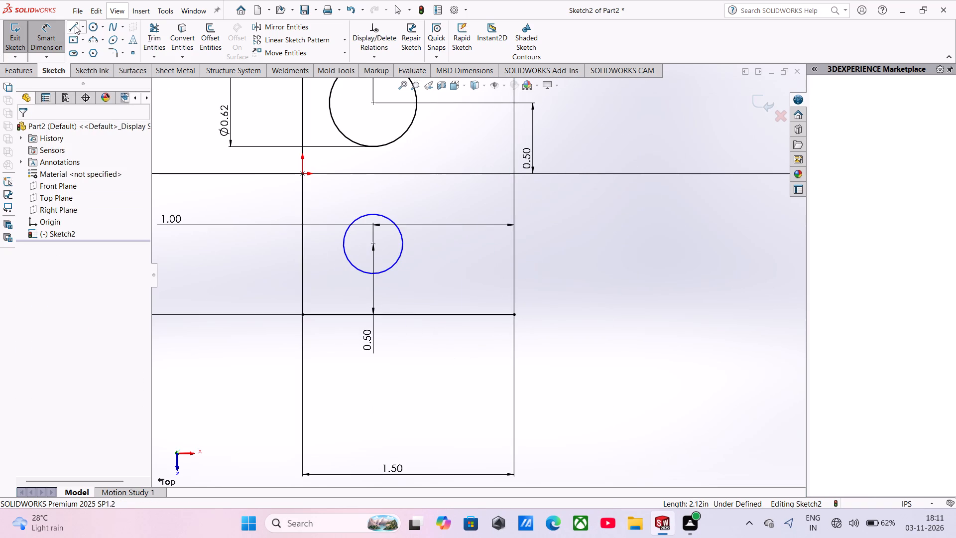
click(515, 311)
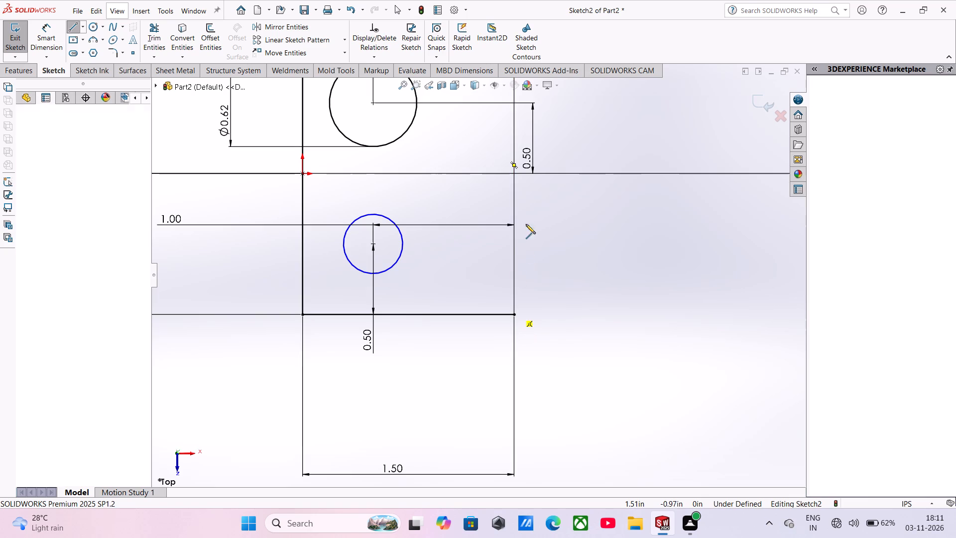
scroll(514, 186, up, 3)
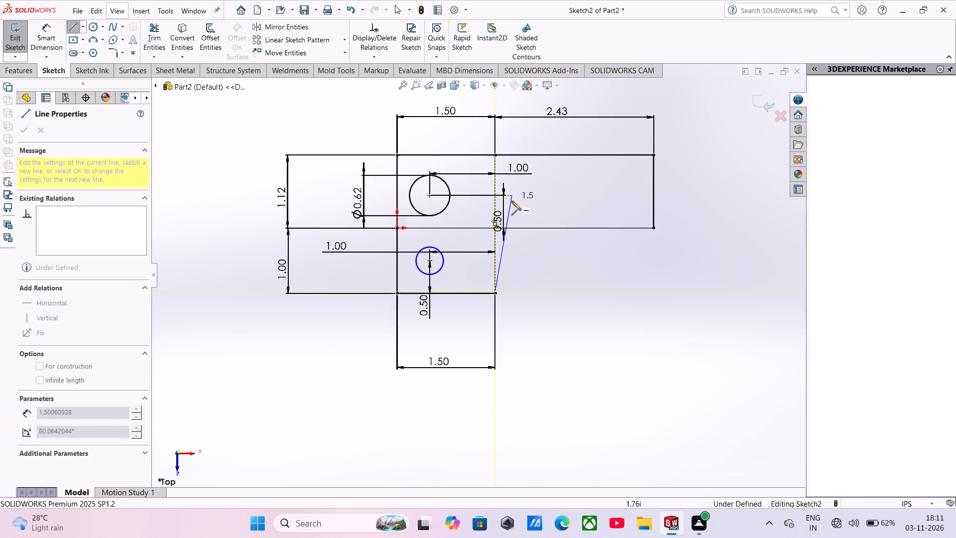
scroll(488, 221, down, 3)
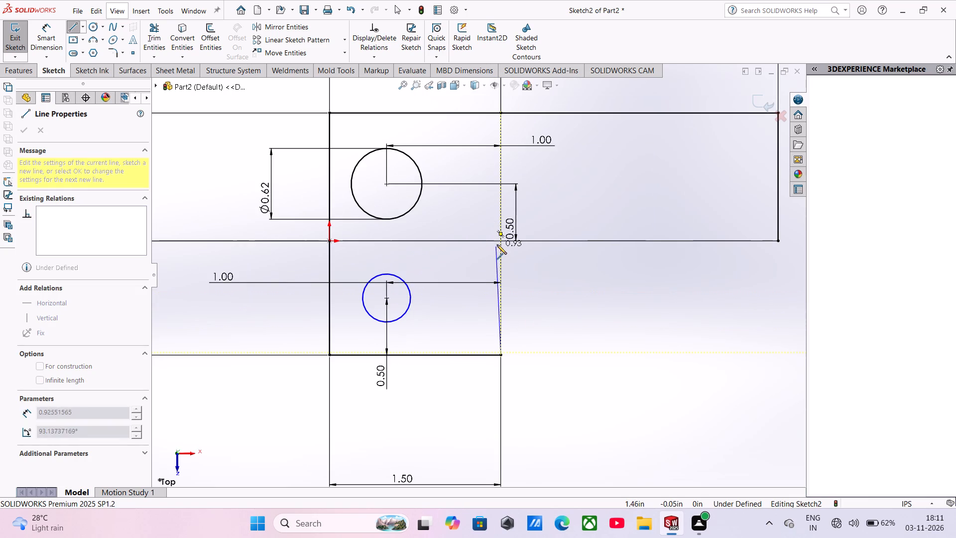
click(501, 240)
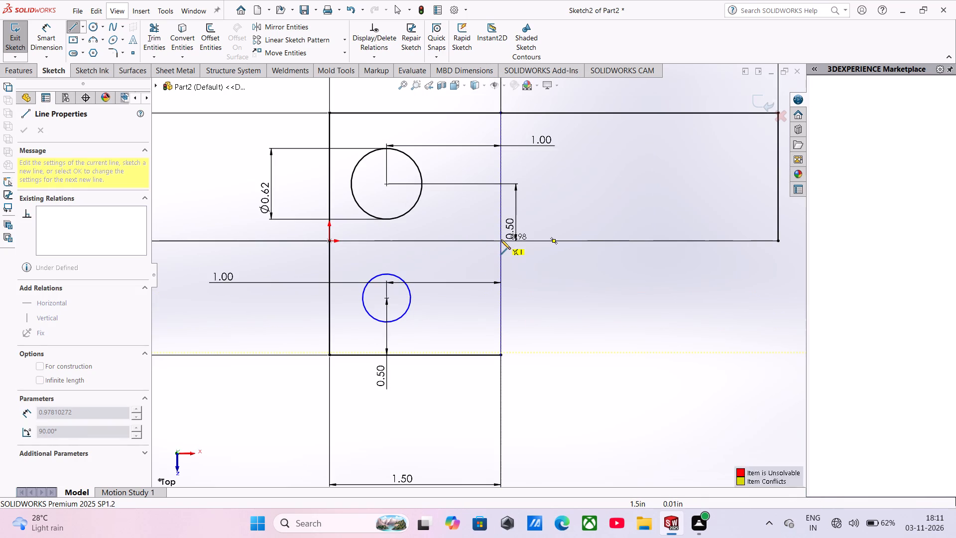
scroll(511, 258, down, 2)
scroll(490, 267, up, 4)
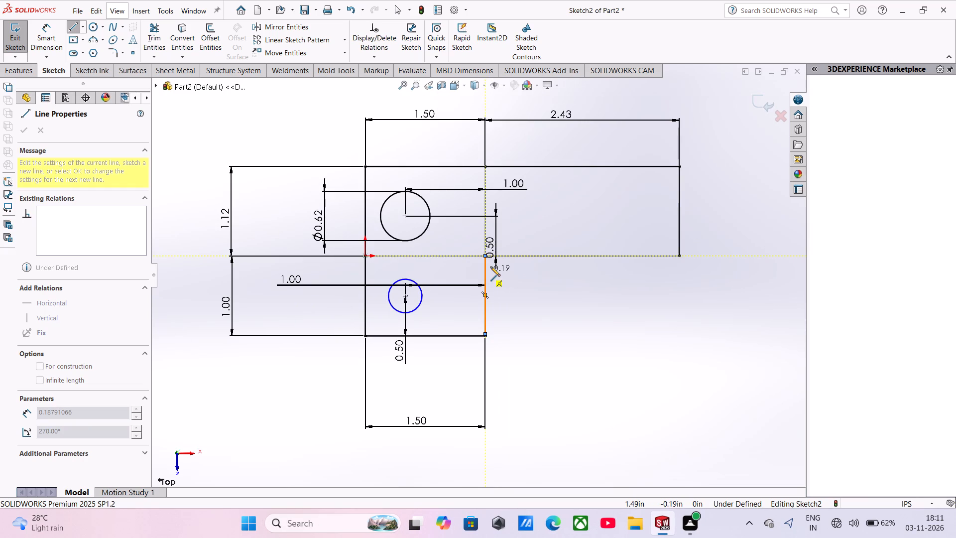
key(Escape)
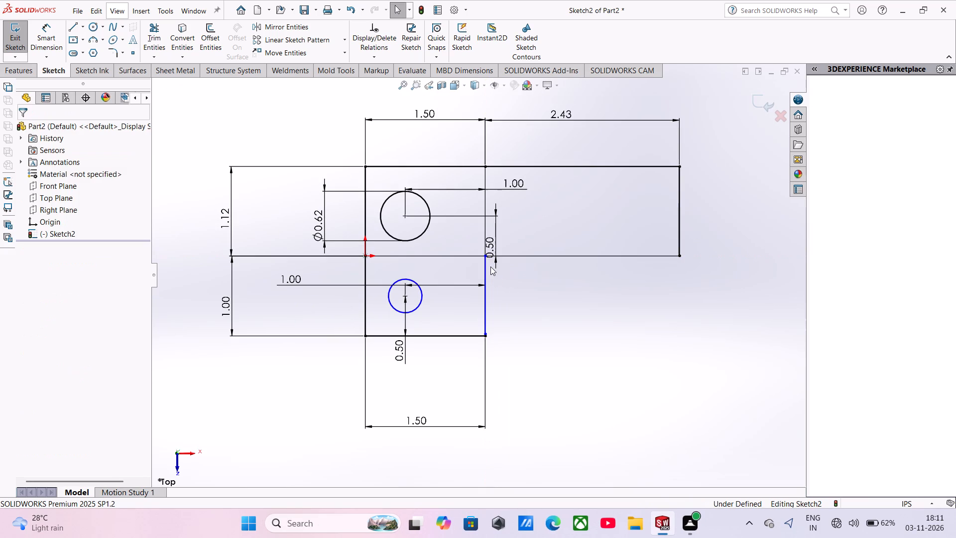
Sketch a vertical line from the top edge down to the middle horizontal line, at the 1.50 in wide section's right side.
scroll(418, 269, down, 1)
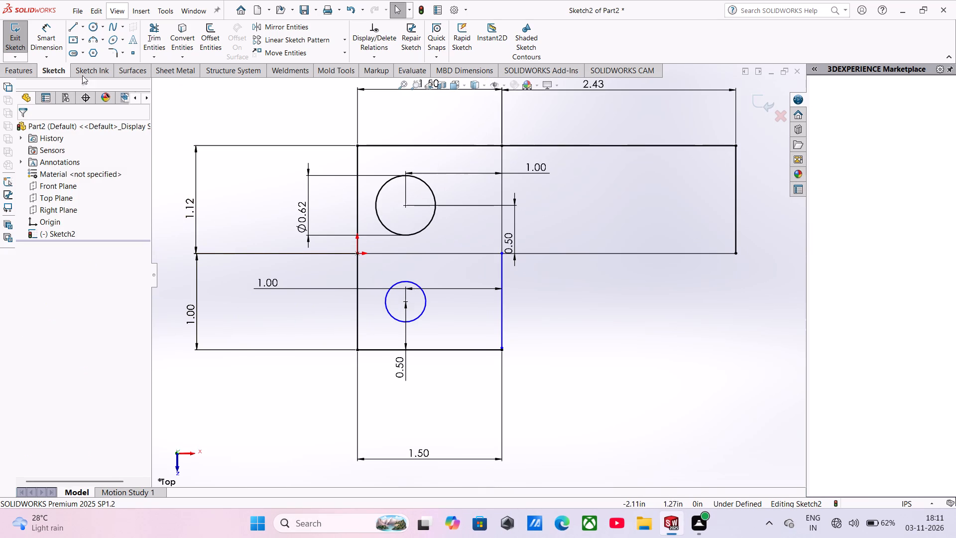
click(69, 31)
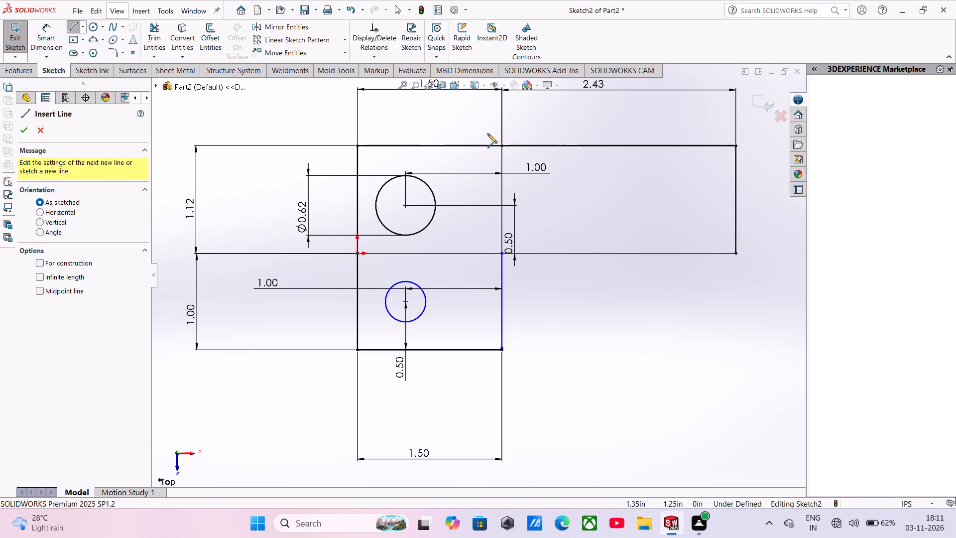
click(501, 145)
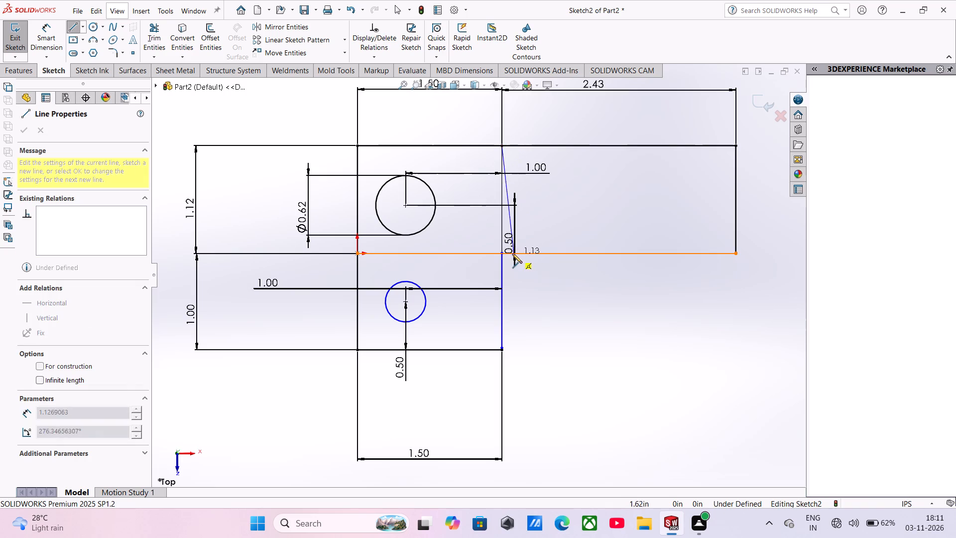
click(502, 252)
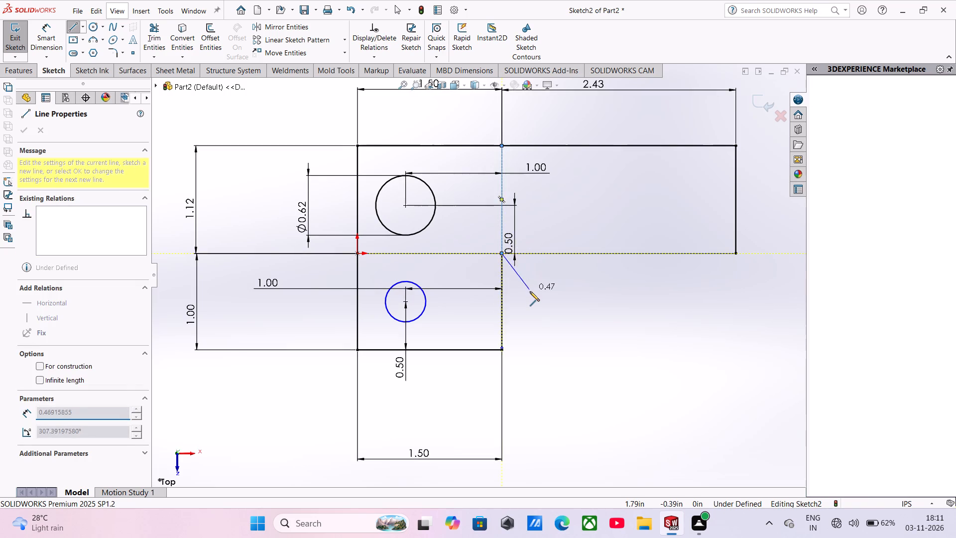
scroll(530, 291, up, 2)
key(Escape)
scroll(530, 291, down, 1)
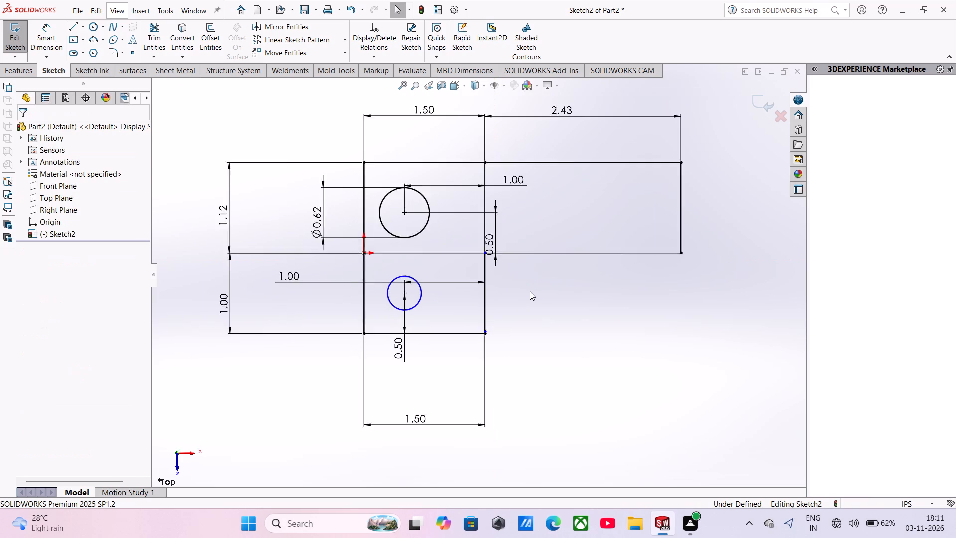
Sketch a horizontal line 1.00 in long from the top of the lower circle to the inner vertical line.
scroll(530, 291, down, 1)
click(76, 25)
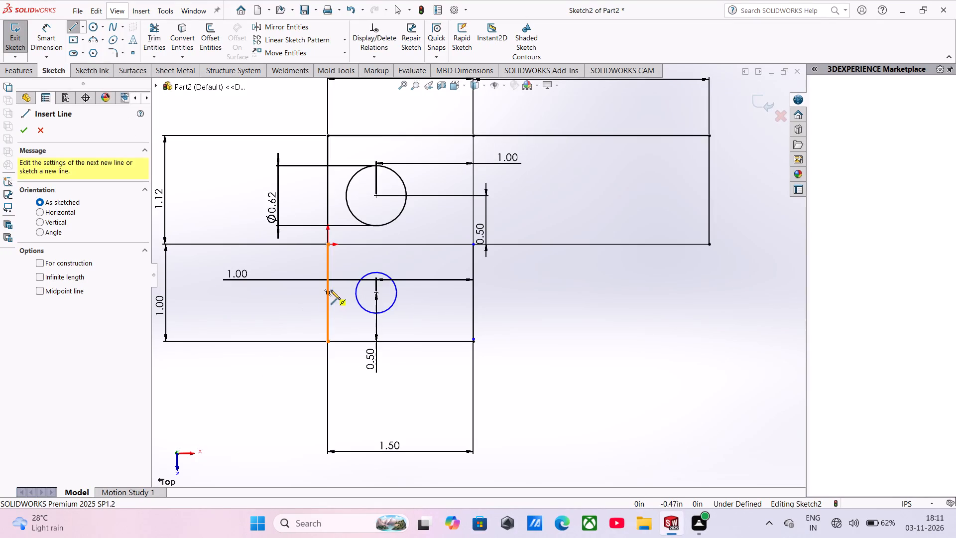
click(375, 272)
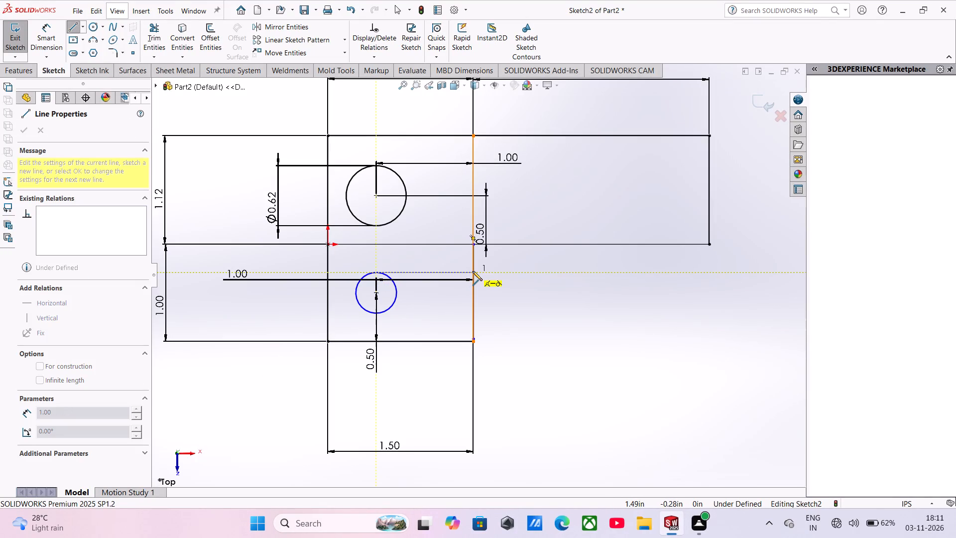
click(473, 271)
scroll(473, 271, down, 1)
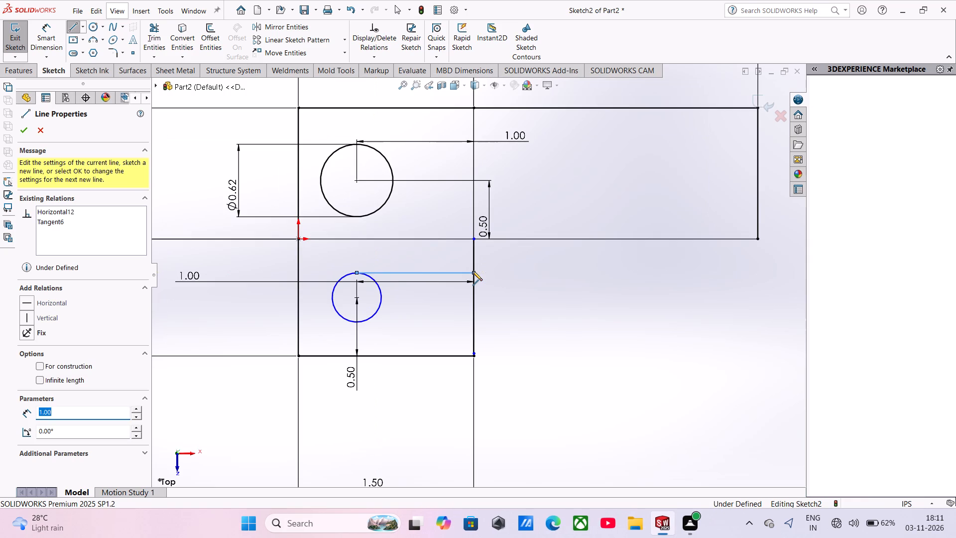
key(Escape)
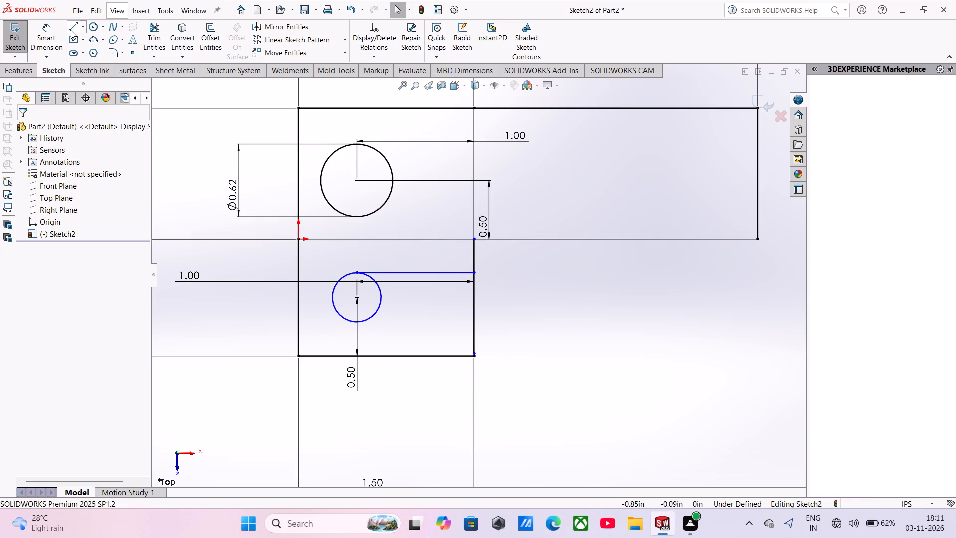
Sketch a horizontal line 1.00 in long from the bottom of the lower circle to the inner vertical line.
click(71, 30)
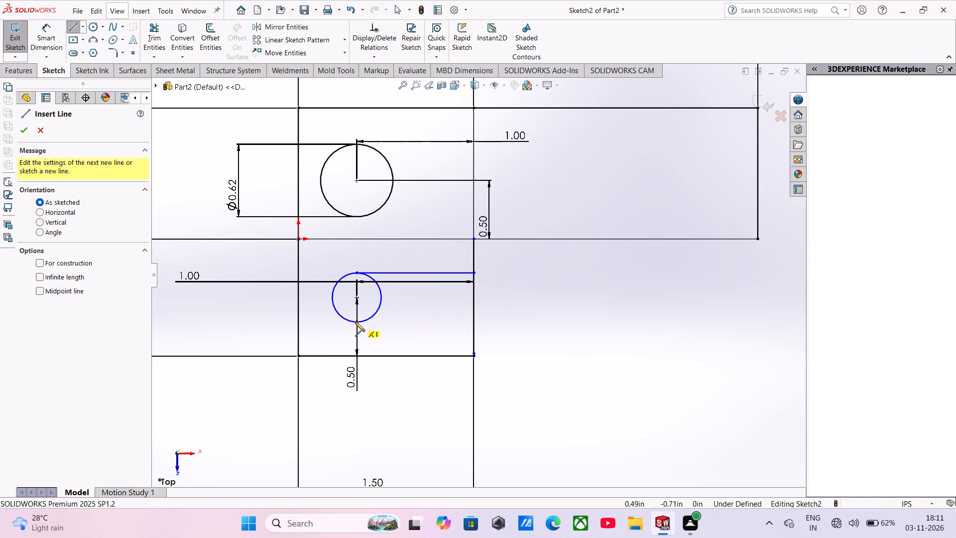
click(355, 322)
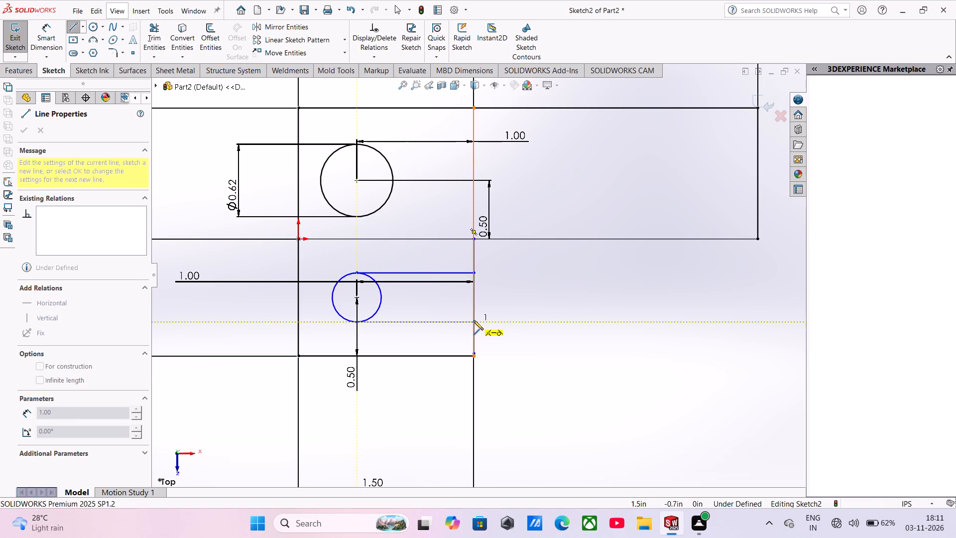
click(474, 320)
scroll(477, 324, down, 5)
key(Escape)
scroll(461, 310, up, 2)
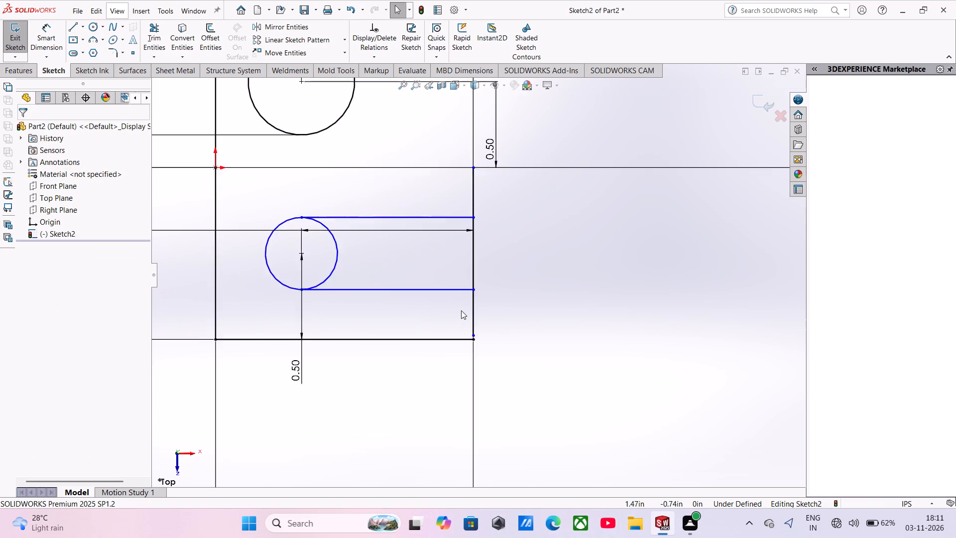
Trim away the right half of the lower circle between the two horizontal lines.
scroll(461, 310, up, 3)
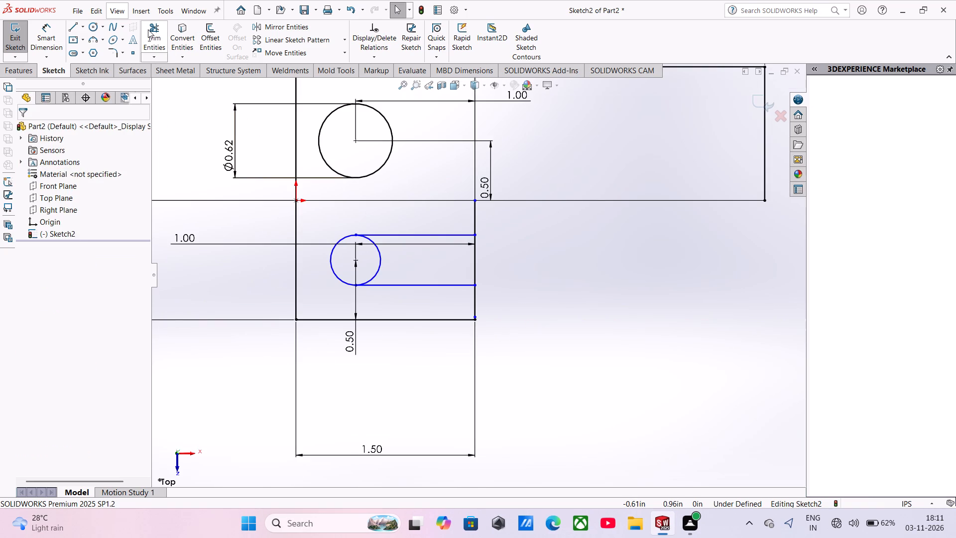
click(148, 29)
click(379, 271)
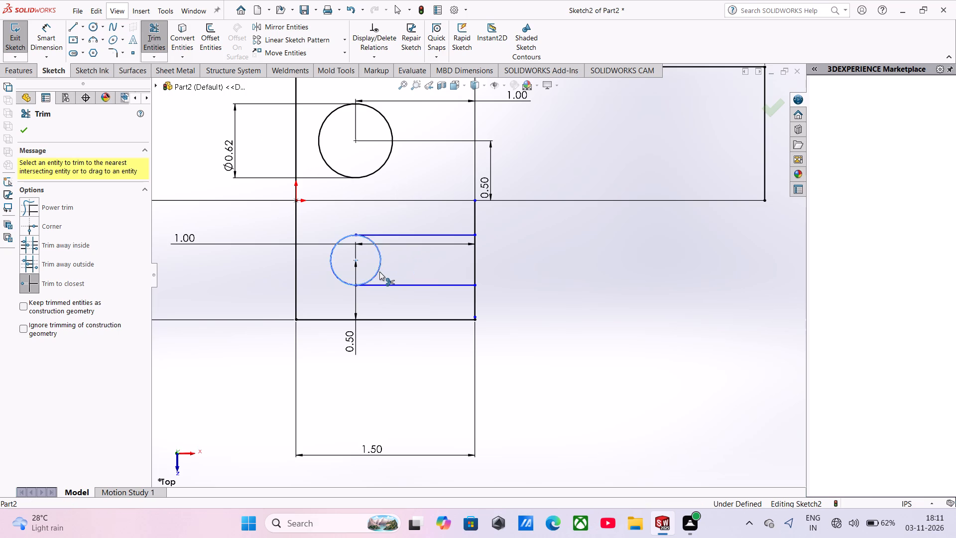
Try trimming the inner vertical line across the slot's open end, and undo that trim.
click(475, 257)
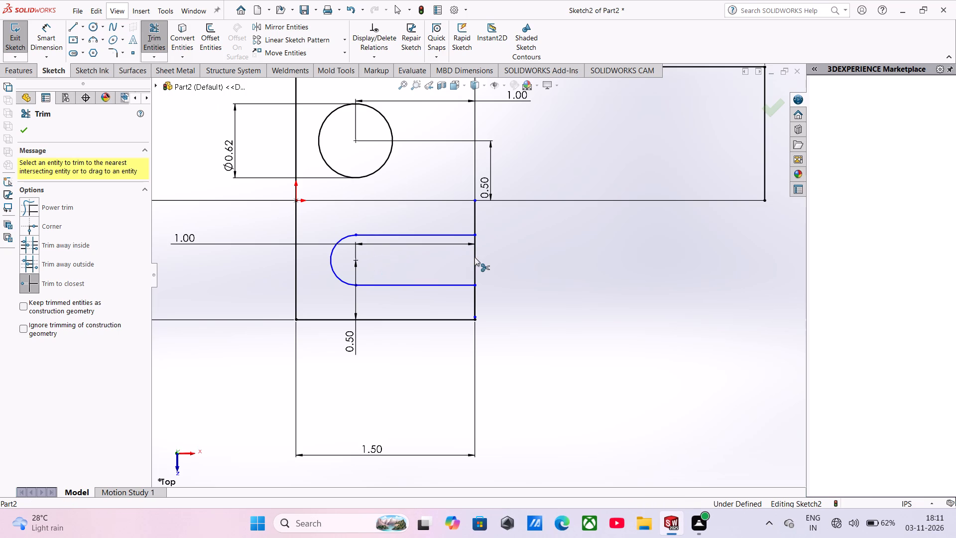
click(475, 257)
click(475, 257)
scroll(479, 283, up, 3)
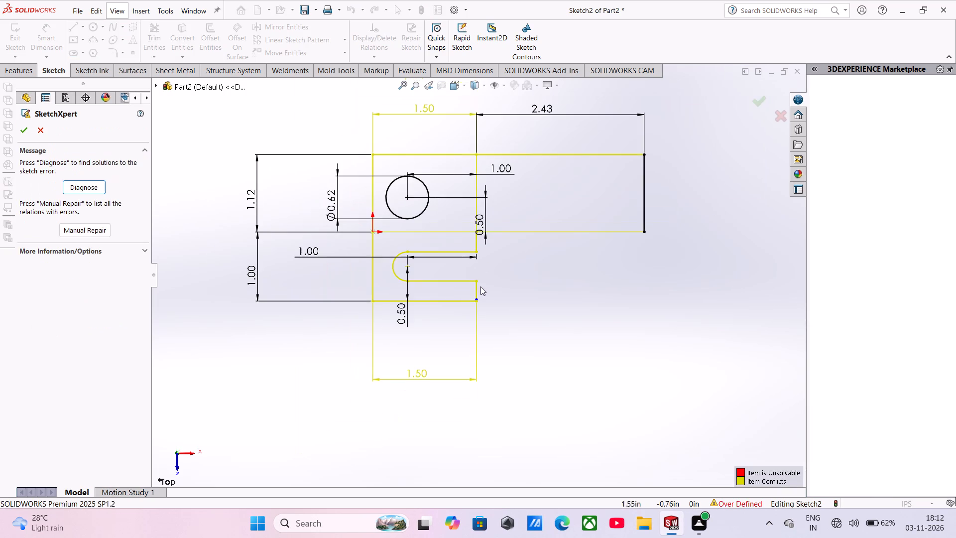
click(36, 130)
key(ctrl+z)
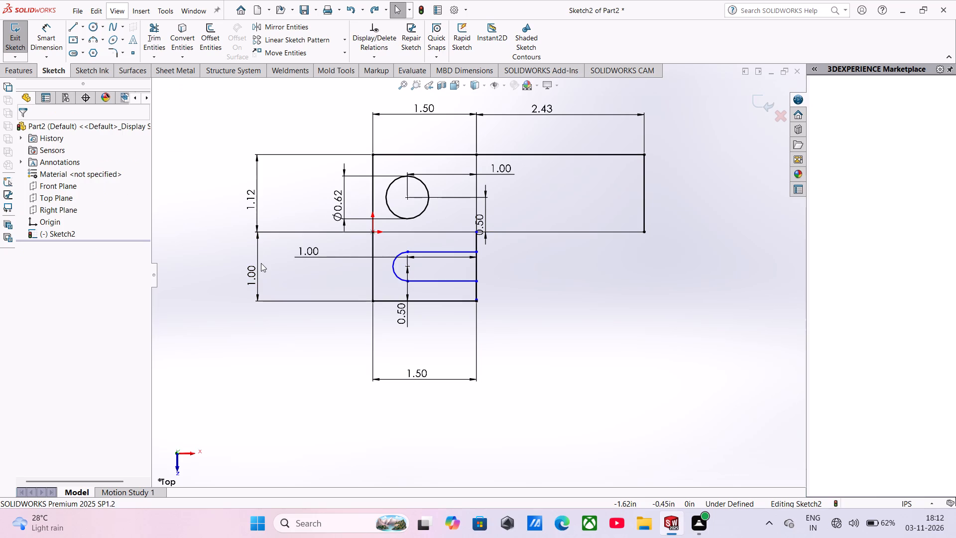
Trim the inner vertical line between the slot's two horizontal lines to open the slot's right end.
scroll(456, 252, down, 3)
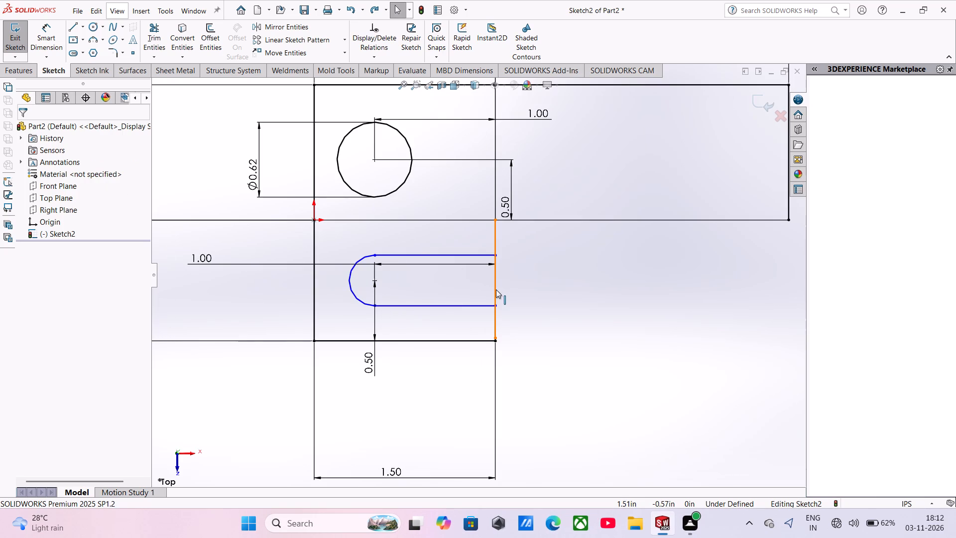
click(158, 33)
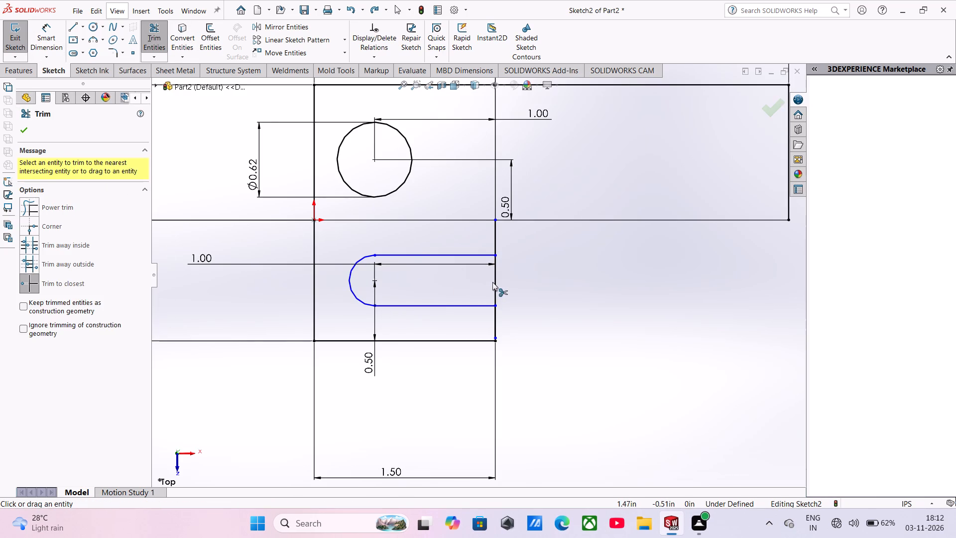
click(492, 282)
scroll(572, 402, down, 1)
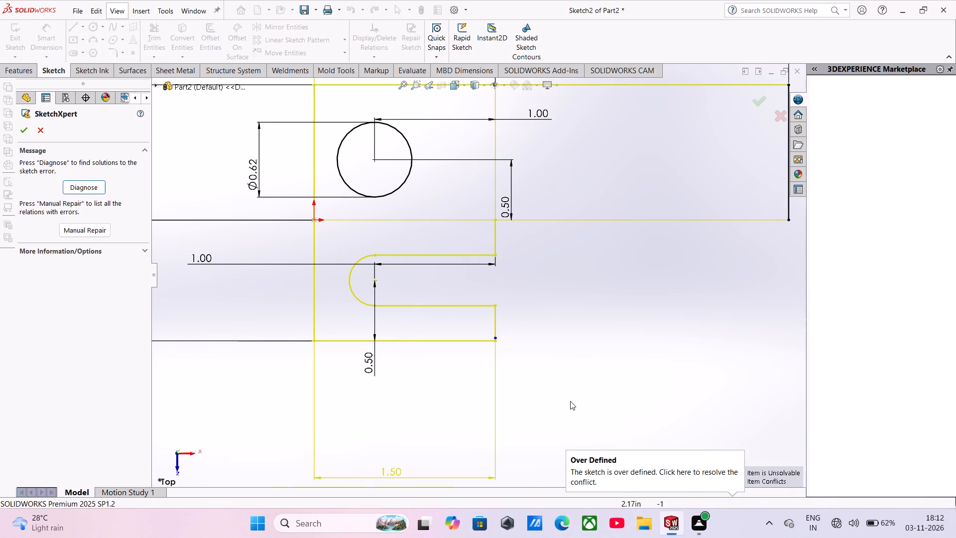
Delete the conflicting 1.50 in width dimension below the profile.
scroll(520, 389, up, 3)
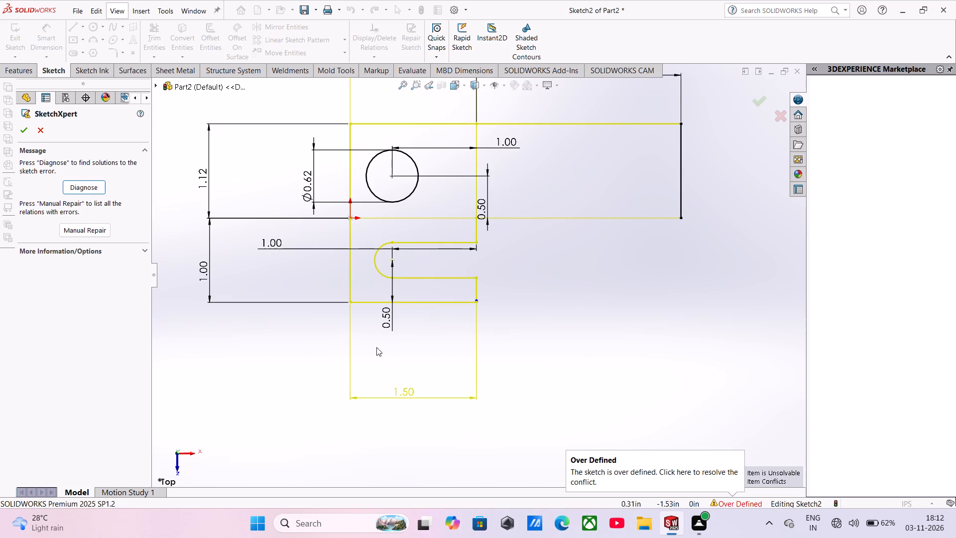
scroll(407, 394, up, 4)
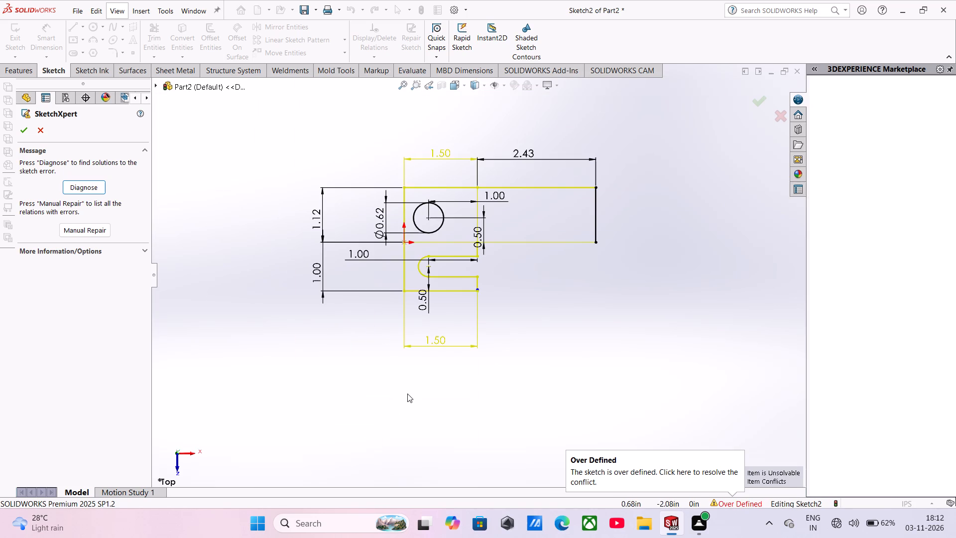
click(434, 346)
triple_click(436, 343)
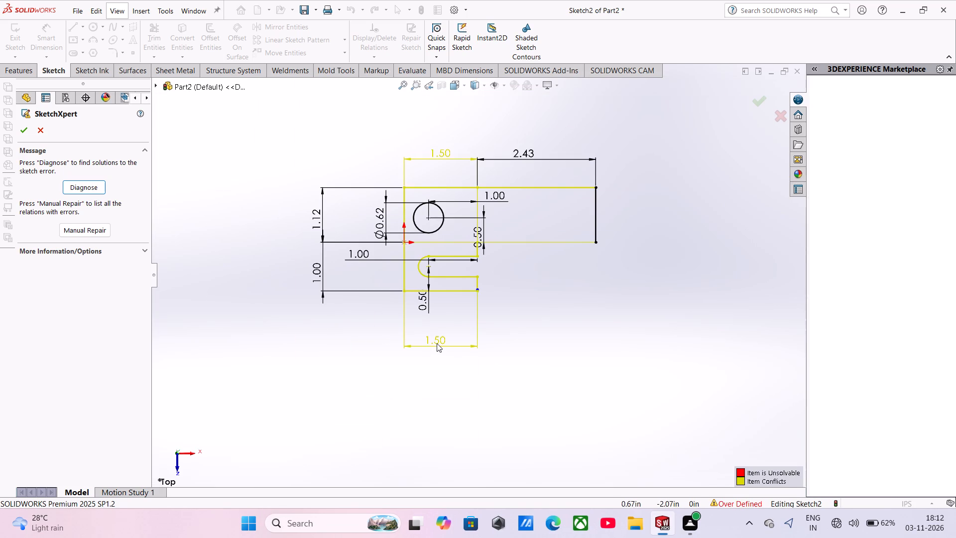
click(35, 132)
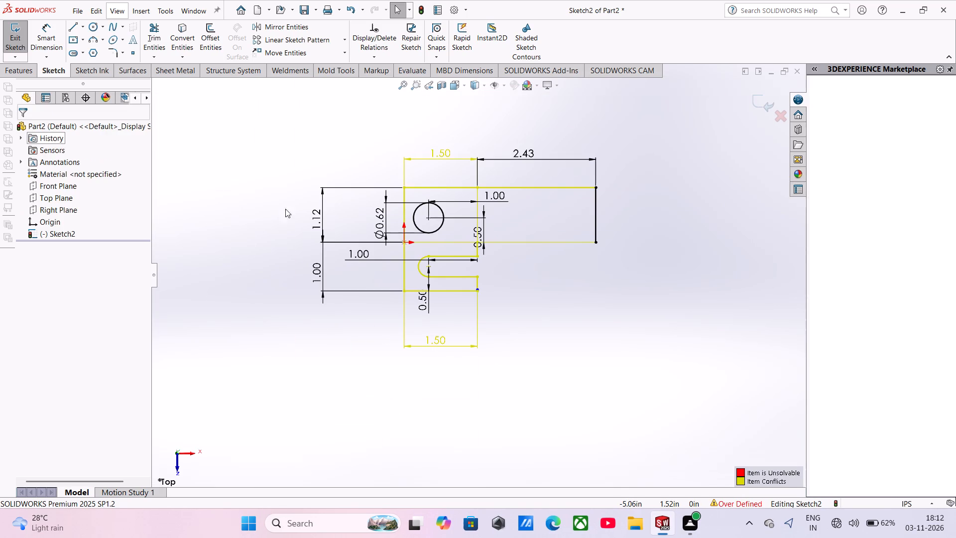
click(448, 345)
key(Delete)
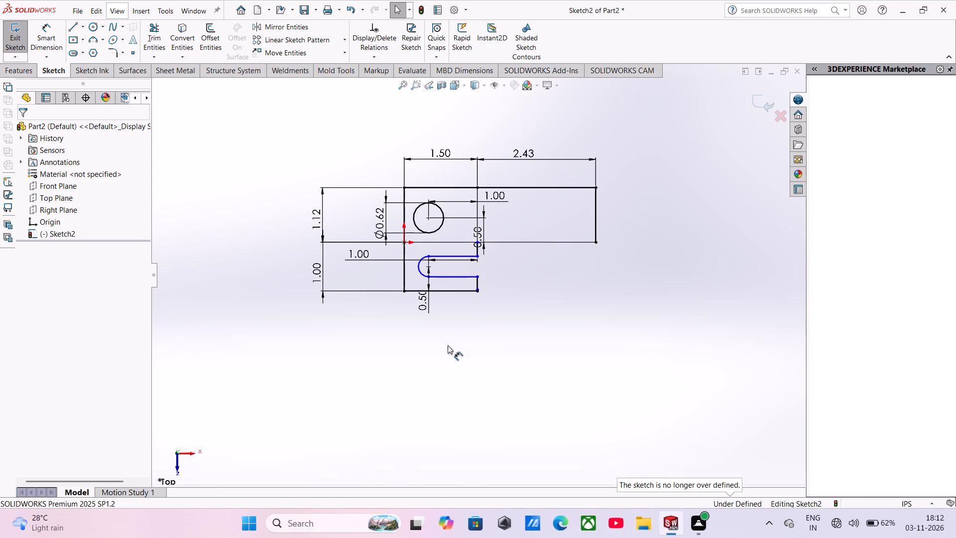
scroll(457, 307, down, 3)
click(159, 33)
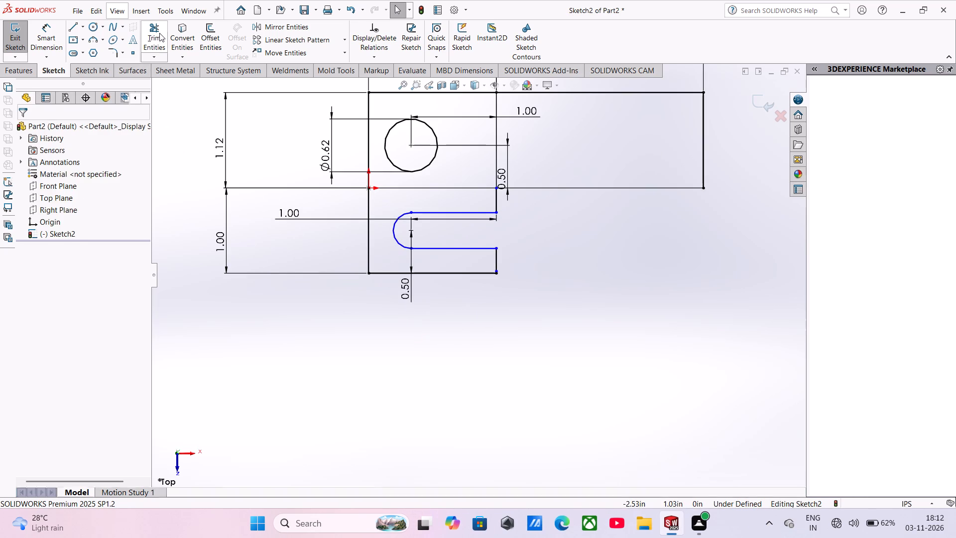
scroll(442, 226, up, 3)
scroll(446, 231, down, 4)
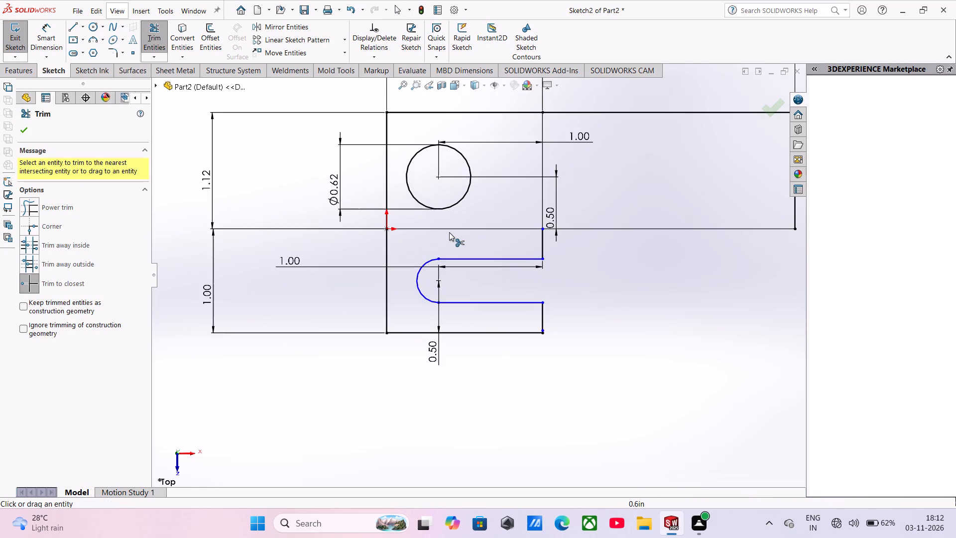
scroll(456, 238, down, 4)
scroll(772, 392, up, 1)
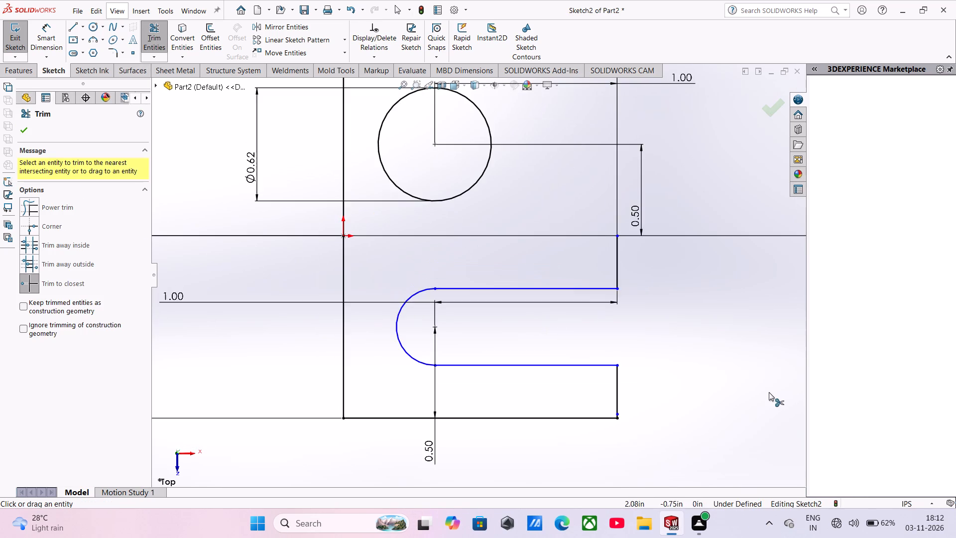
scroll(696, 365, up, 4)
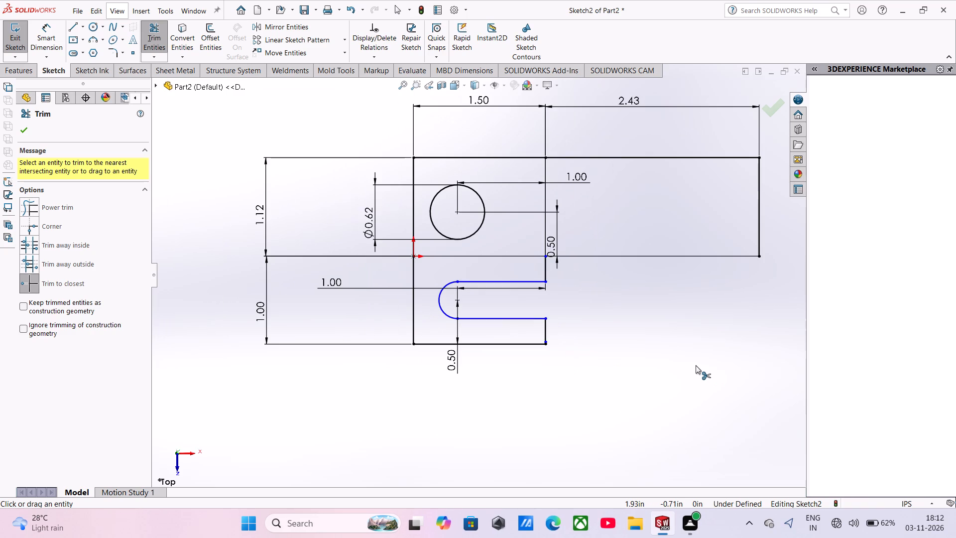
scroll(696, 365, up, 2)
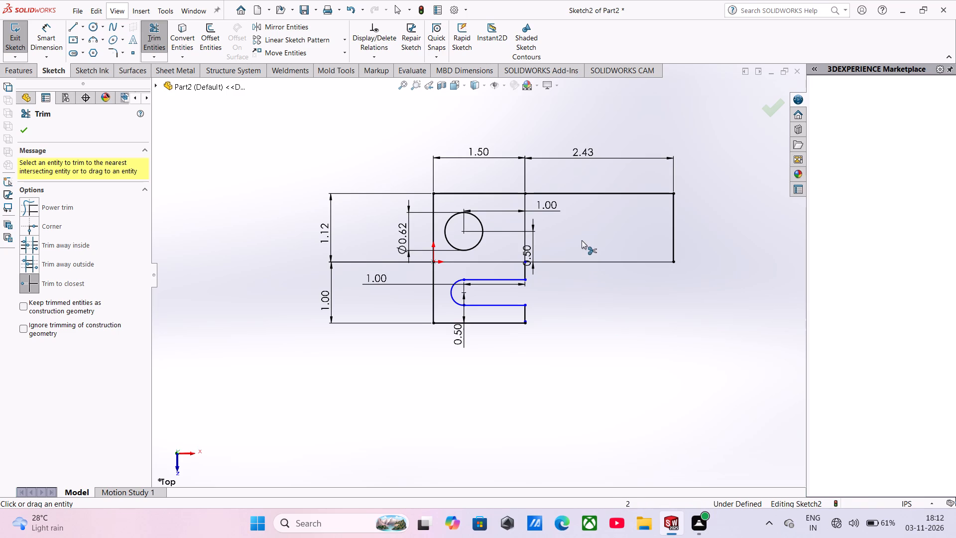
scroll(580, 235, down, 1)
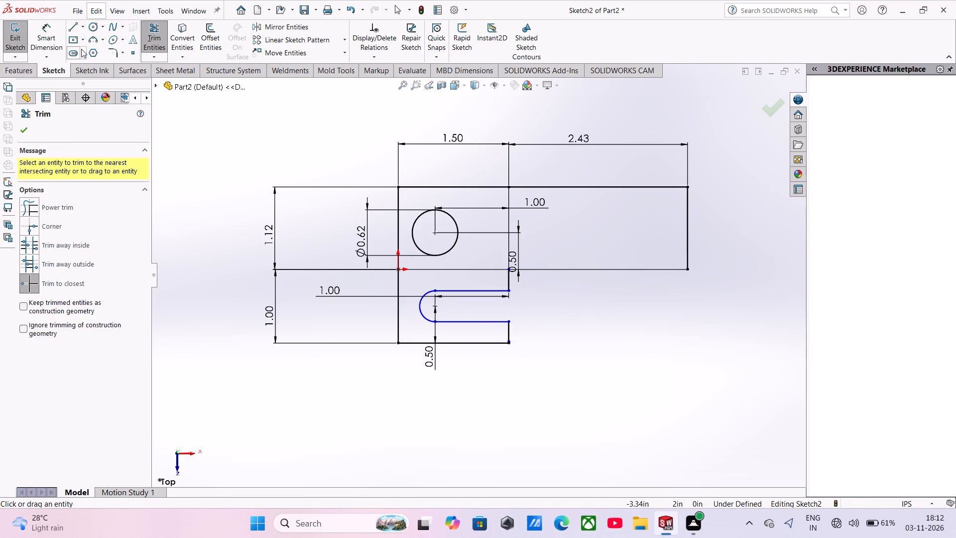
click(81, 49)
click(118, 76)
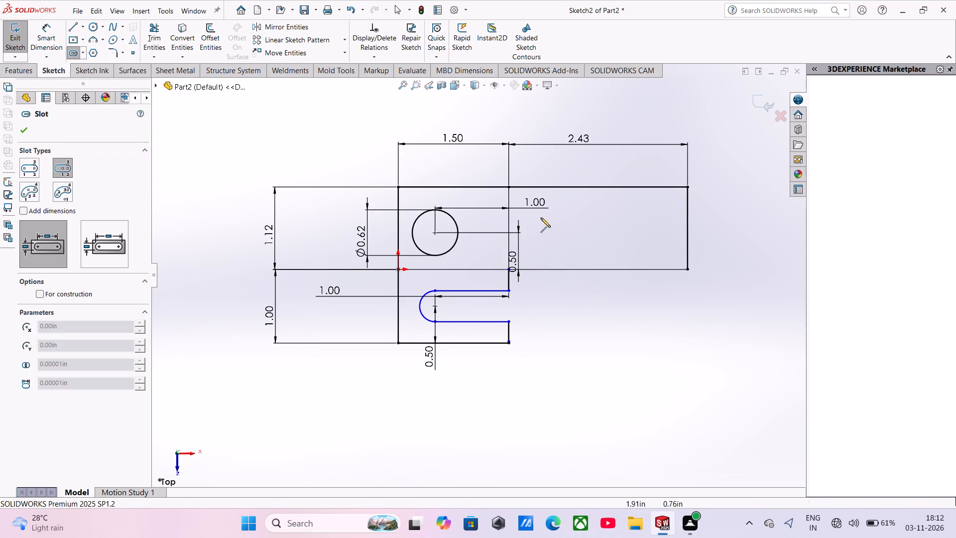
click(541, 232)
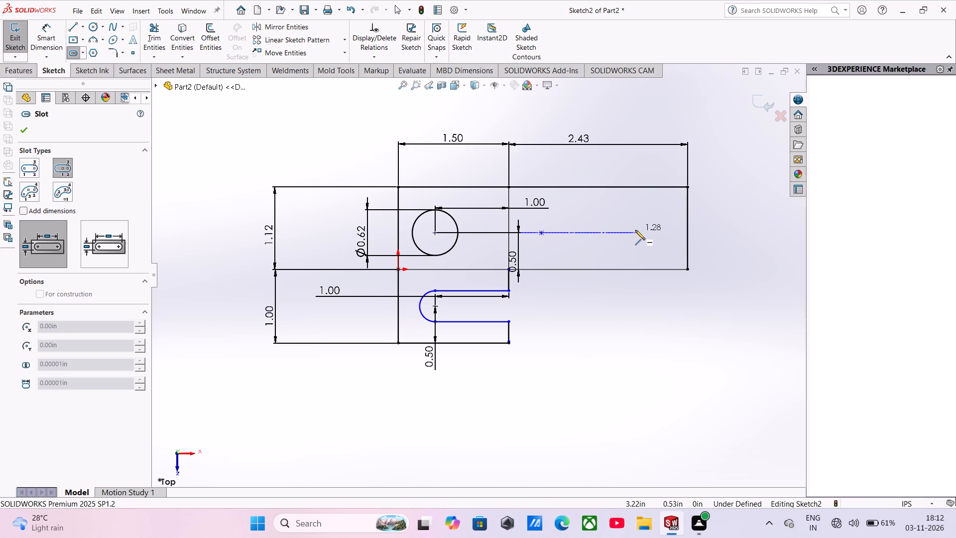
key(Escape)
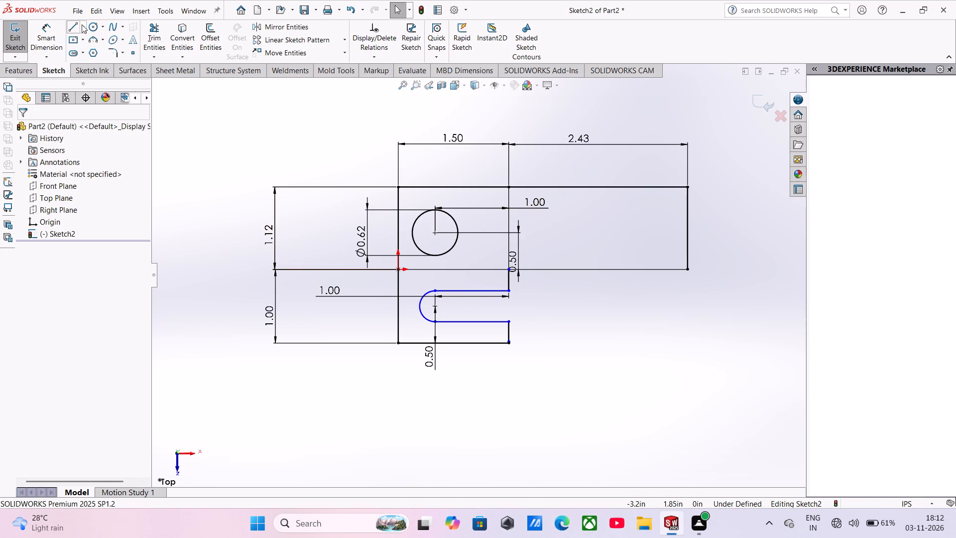
Sketch a horizontal straight slot, about 1.69 in between centers and 0.31 in wide, in the right rectangle level with the circle's center.
click(85, 49)
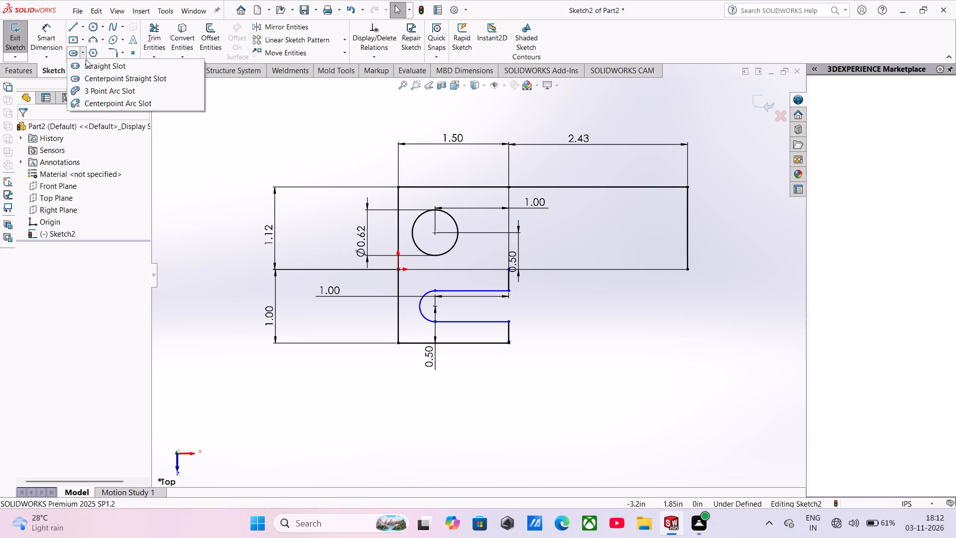
click(87, 66)
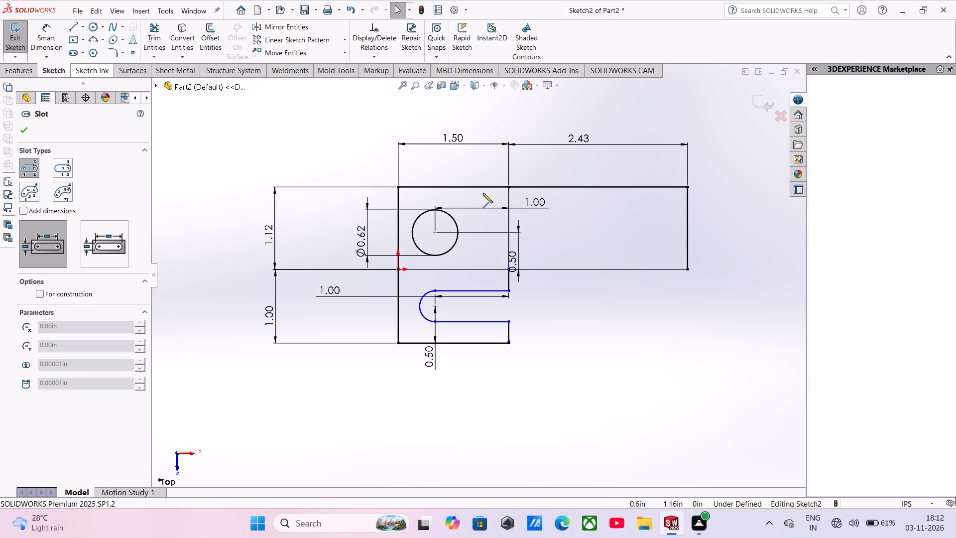
click(544, 233)
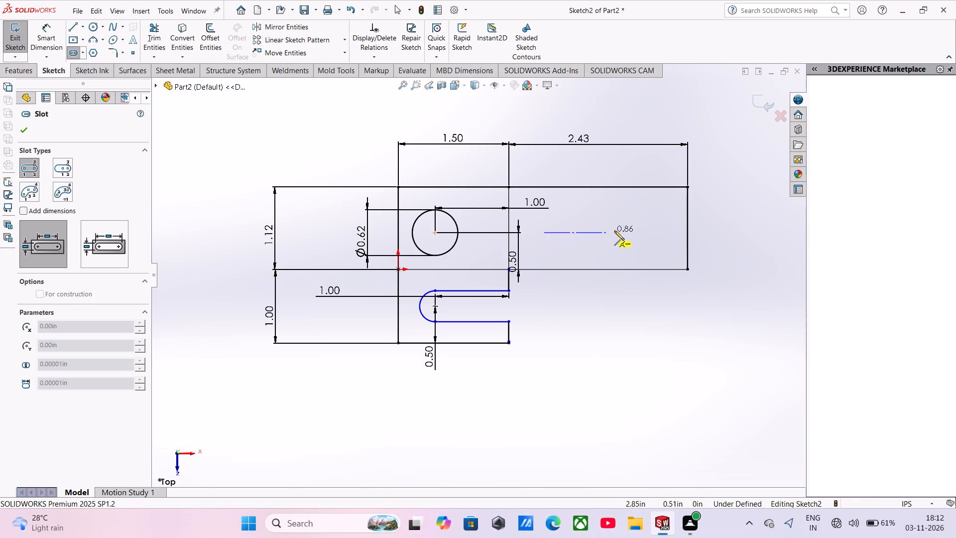
click(669, 231)
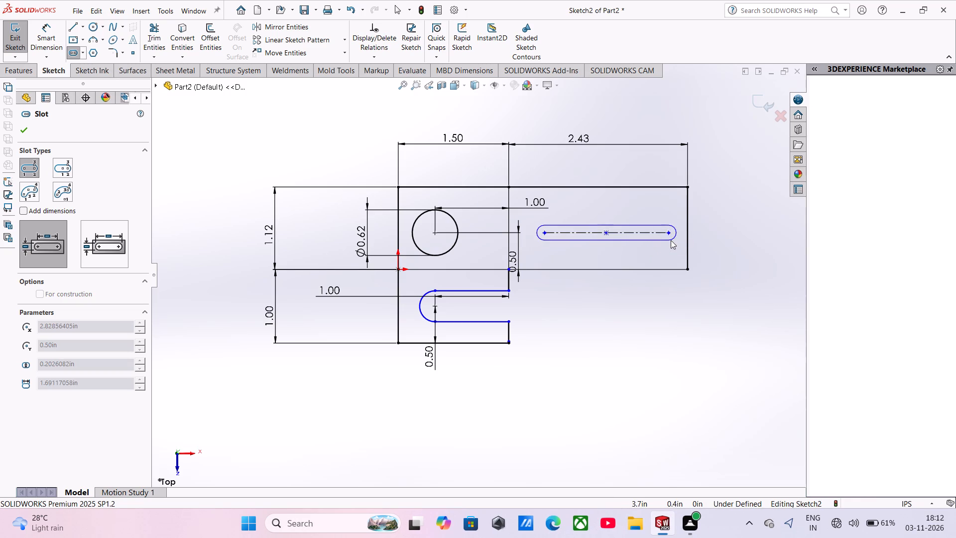
click(672, 244)
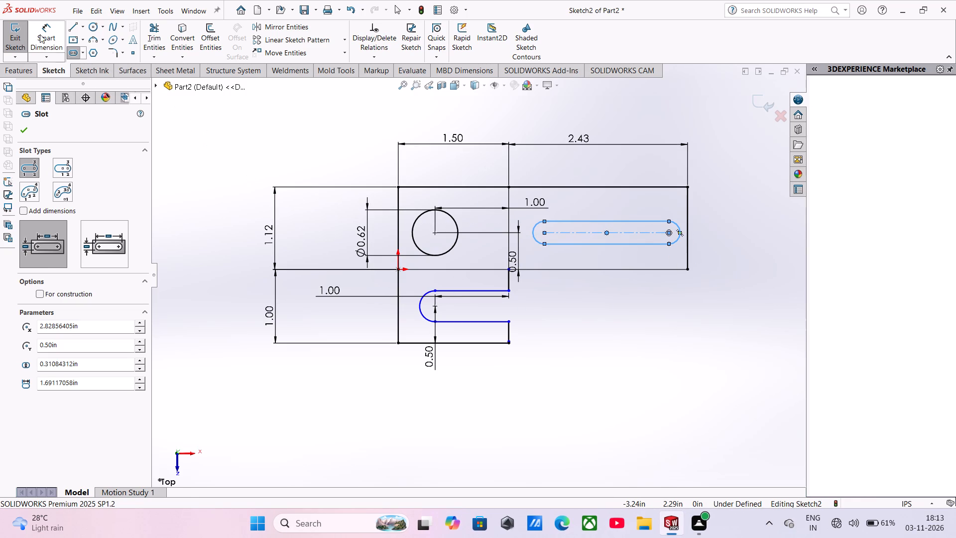
Dimension the closed slot's left arc center 0.62 in from the inner vertical line.
drag(40, 34, 47, 42)
click(544, 233)
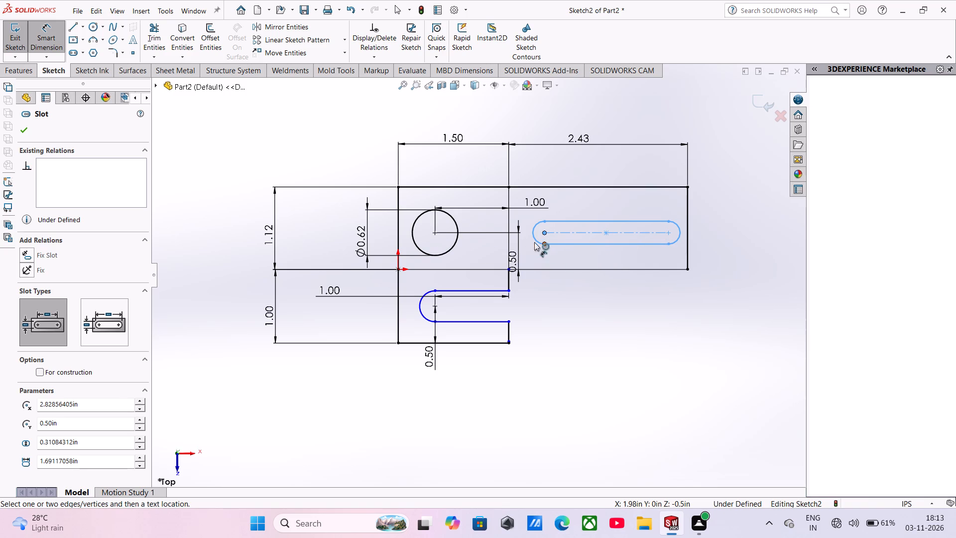
click(509, 228)
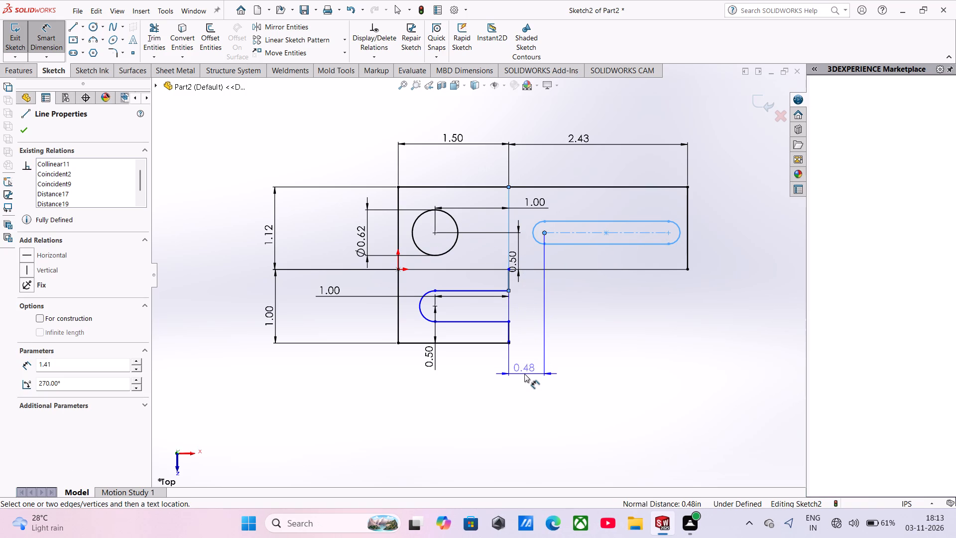
click(524, 374)
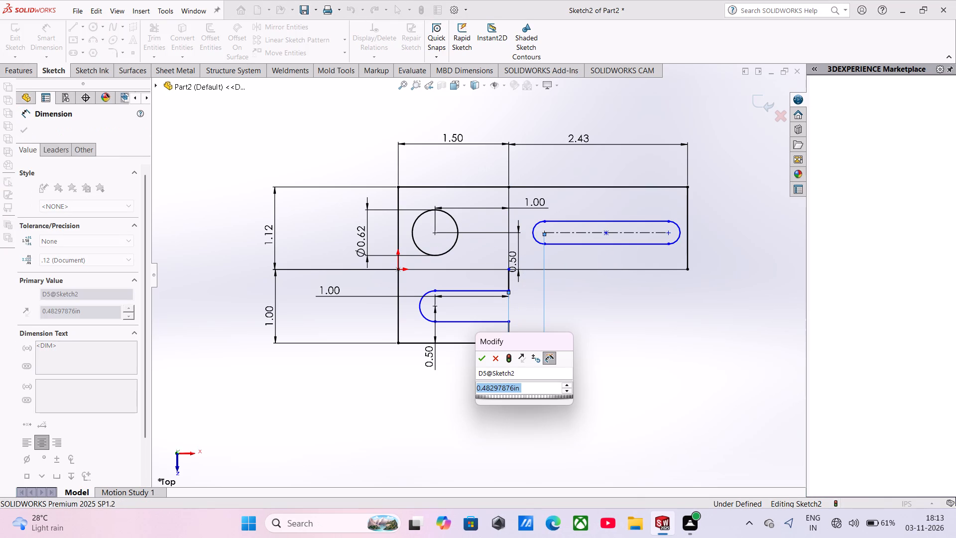
text(.62)
key(Return)
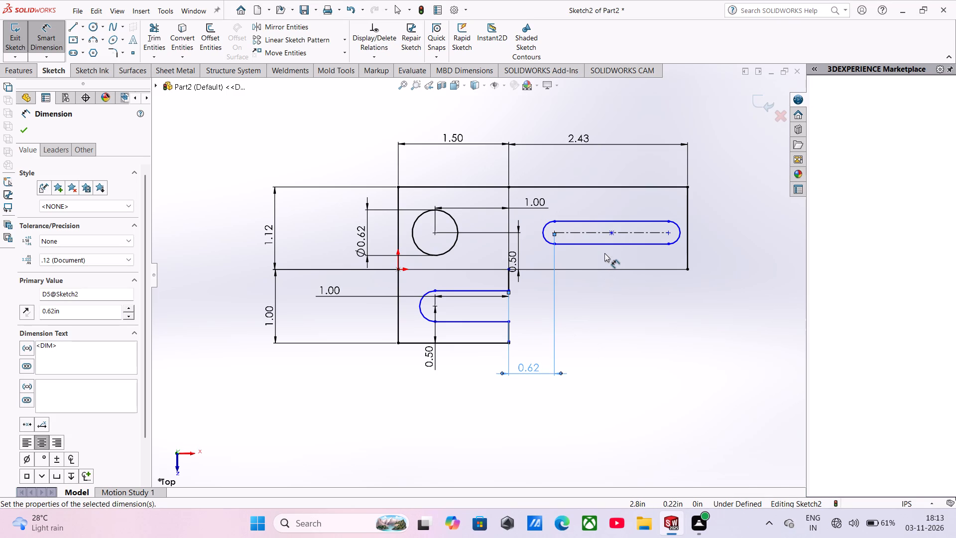
scroll(604, 253, down, 3)
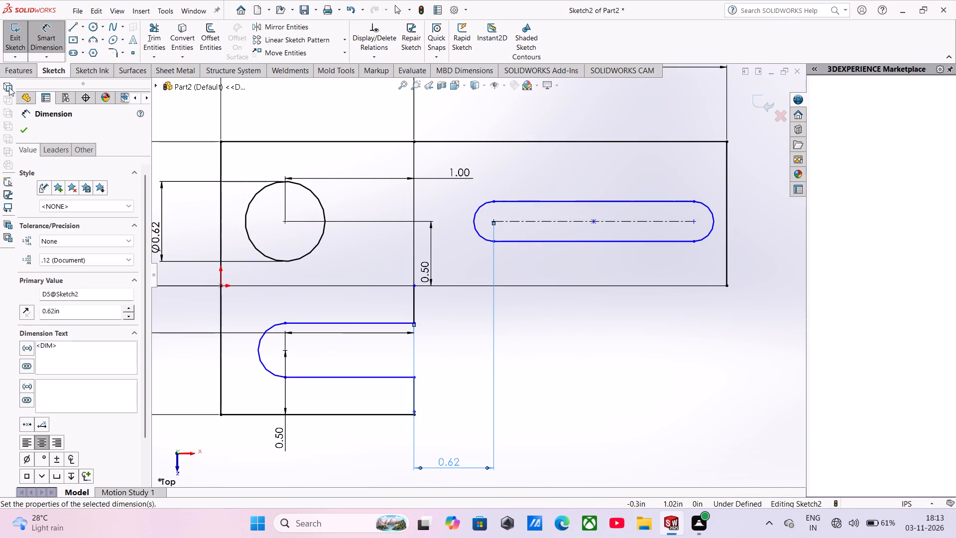
click(24, 131)
Dimension the closed slot's center-to-center length as 1.25 in.
click(36, 42)
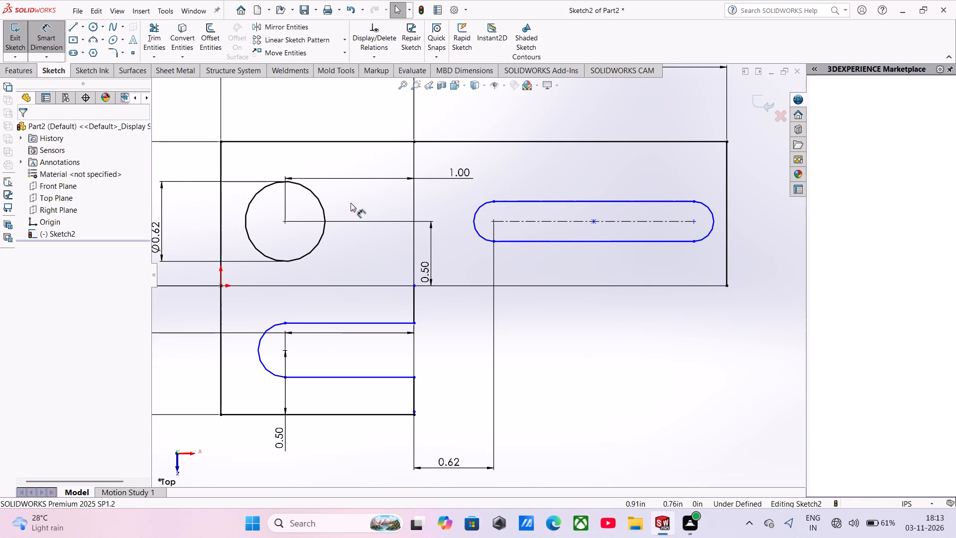
drag(495, 220, 501, 226)
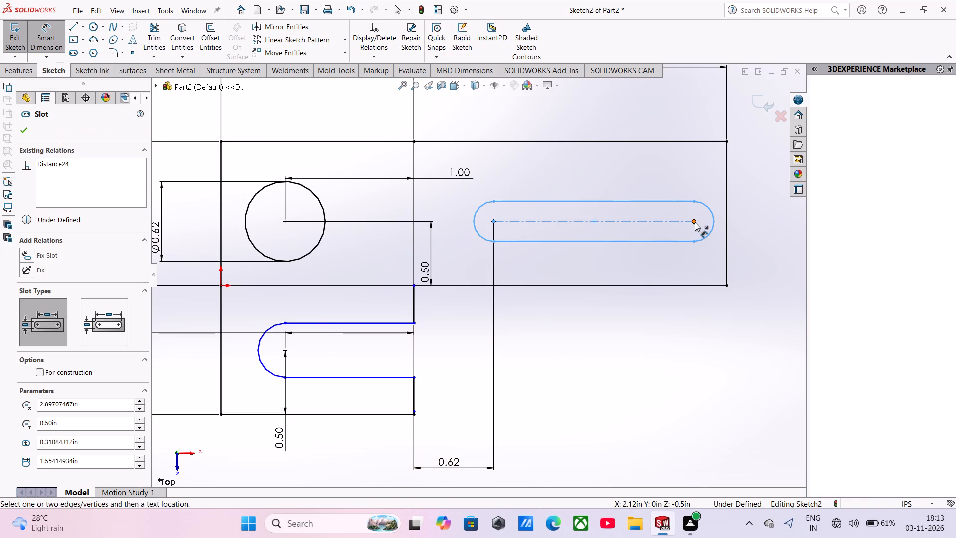
click(695, 222)
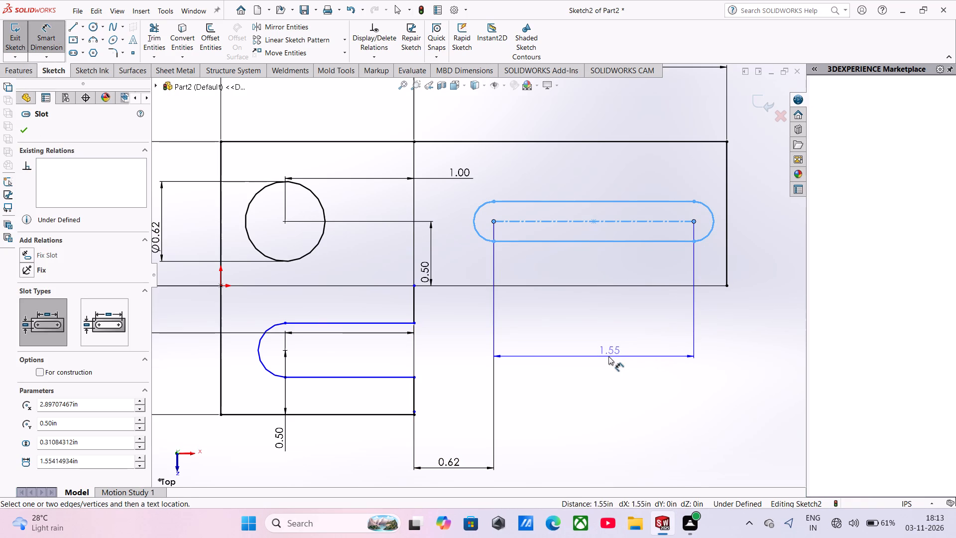
click(606, 356)
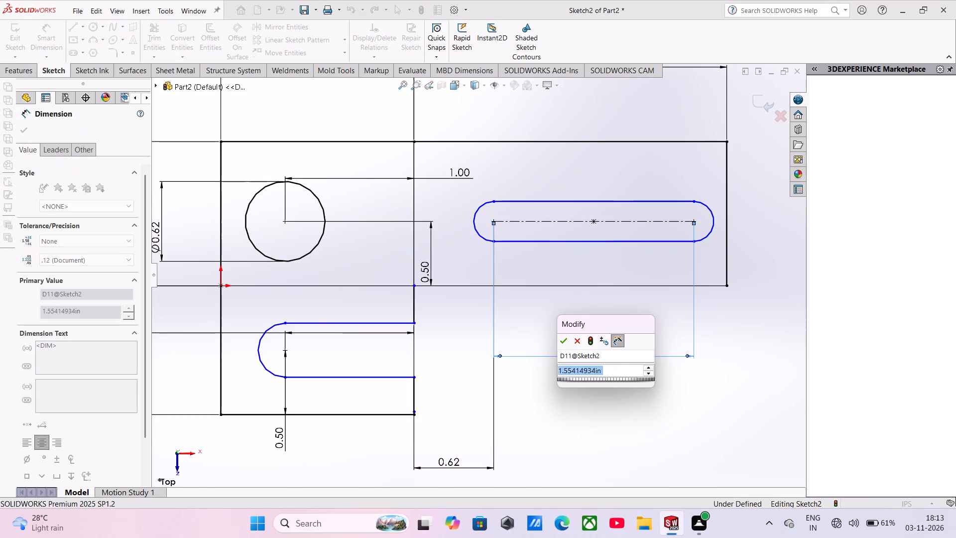
text(1.25)
key(Return)
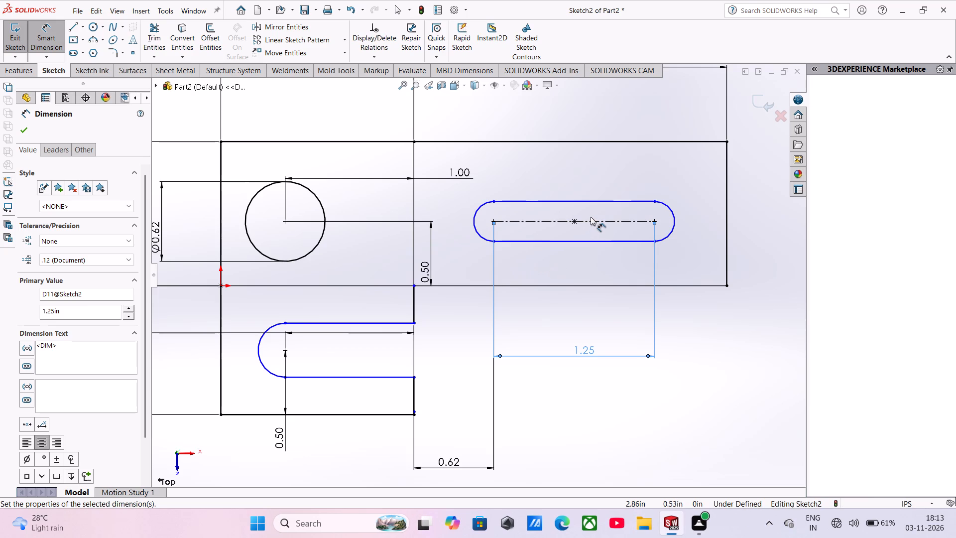
scroll(589, 217, up, 2)
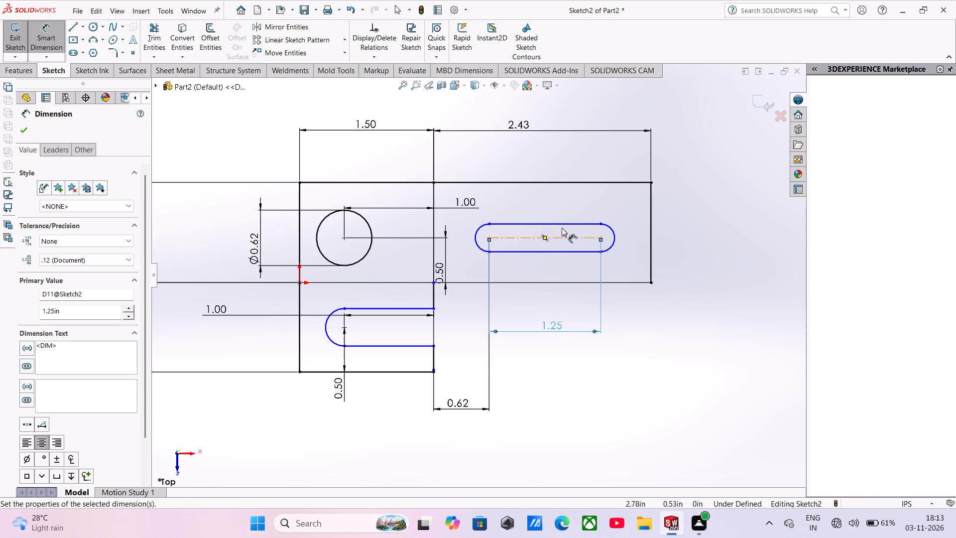
click(22, 134)
Dimension the closed slot's right end arc with a radius of 0.28 in.
click(46, 48)
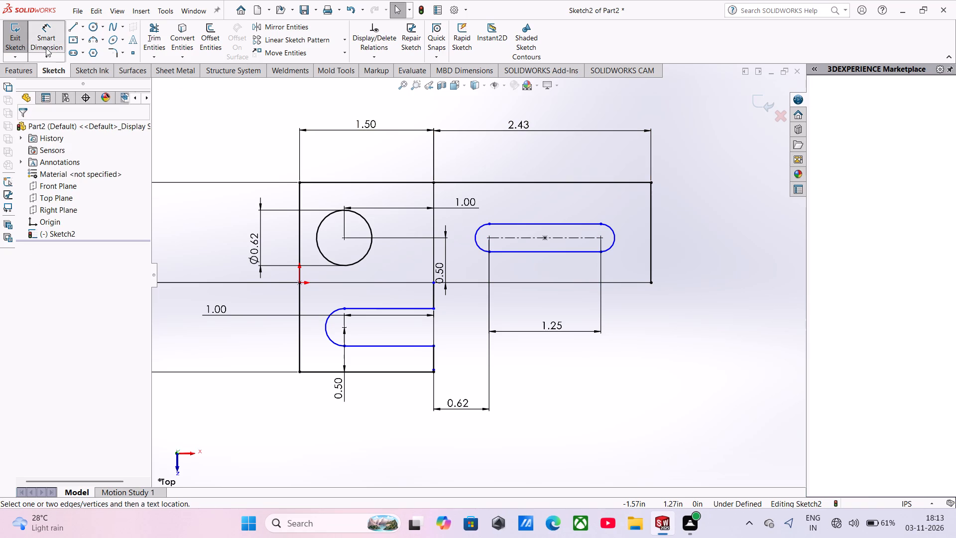
click(615, 234)
click(721, 249)
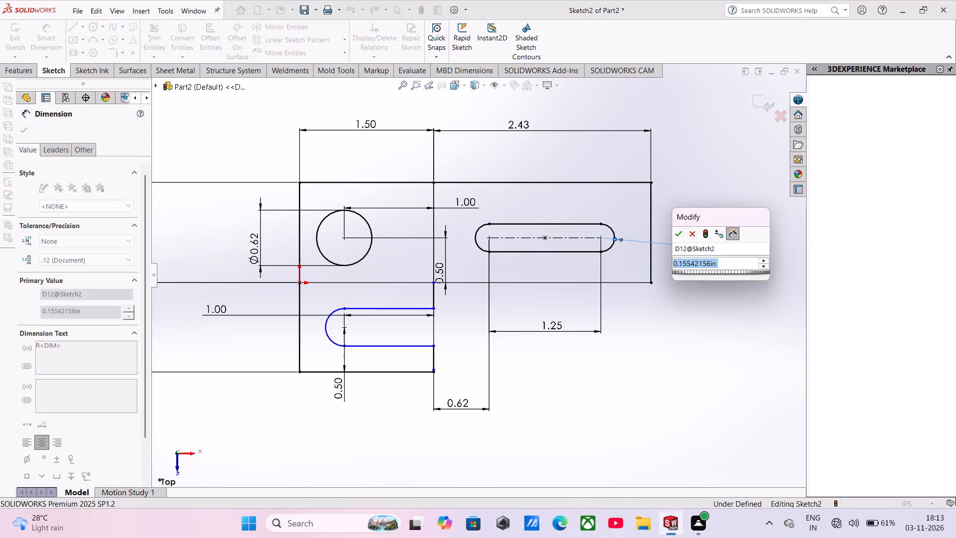
text(.28)
key(Return)
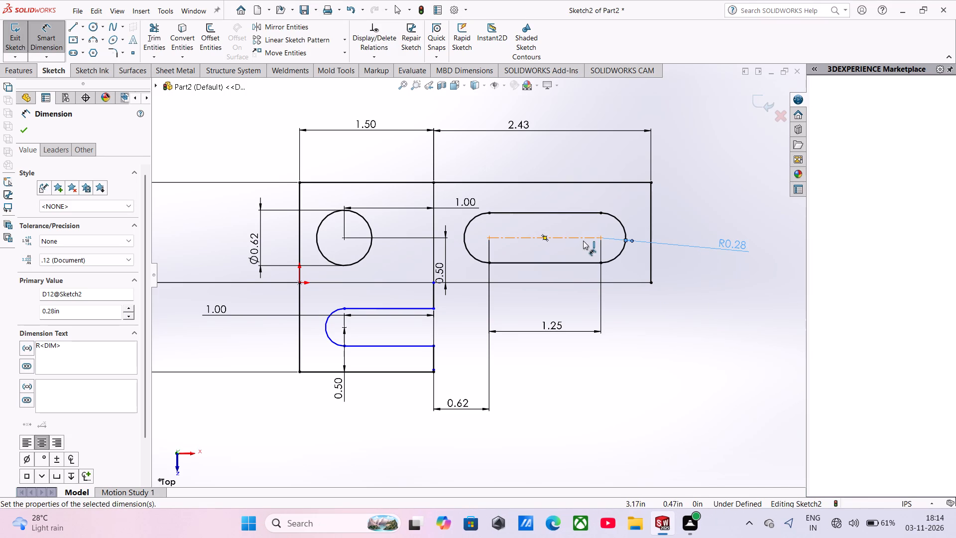
Draw a horizontal line about 0.82 in long from the closed slot's right arc center past the profile's right edge.
scroll(584, 241, down, 2)
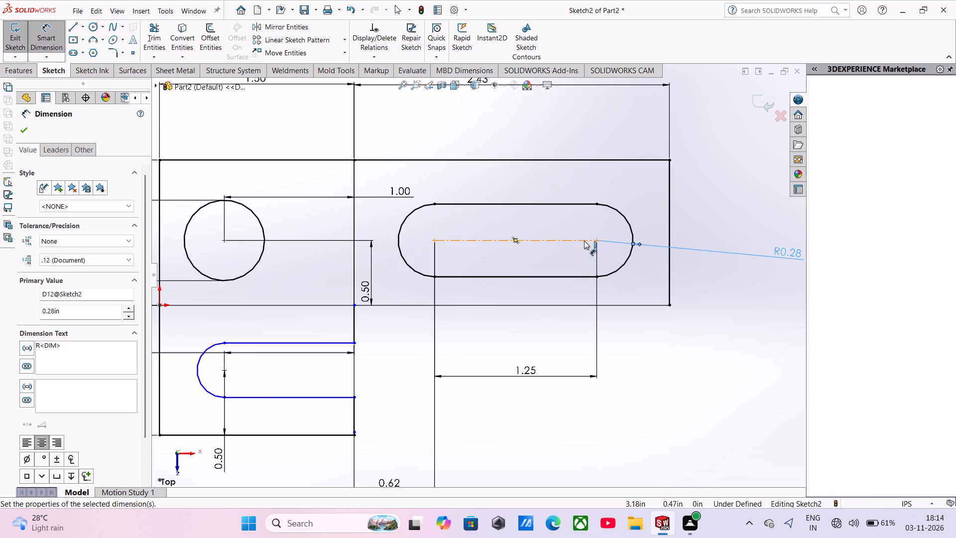
click(76, 27)
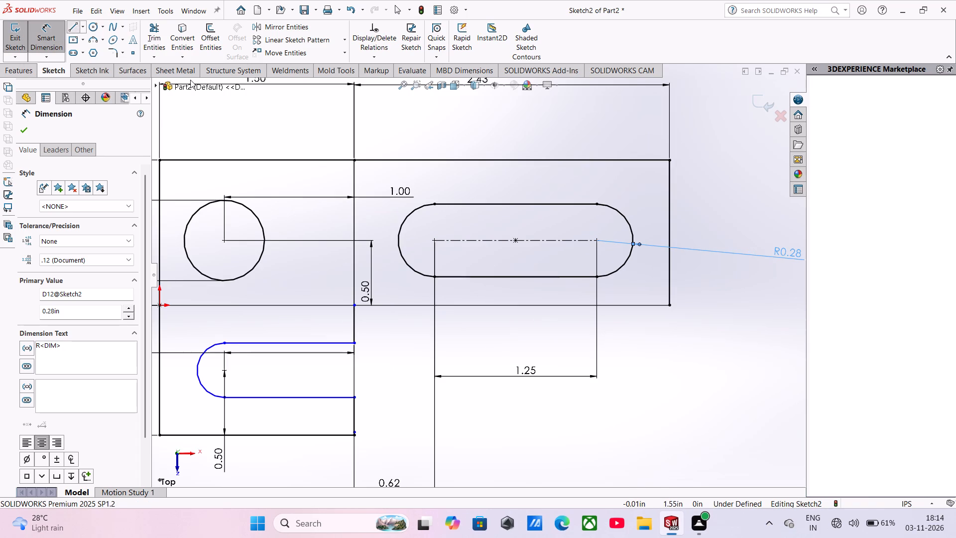
click(596, 239)
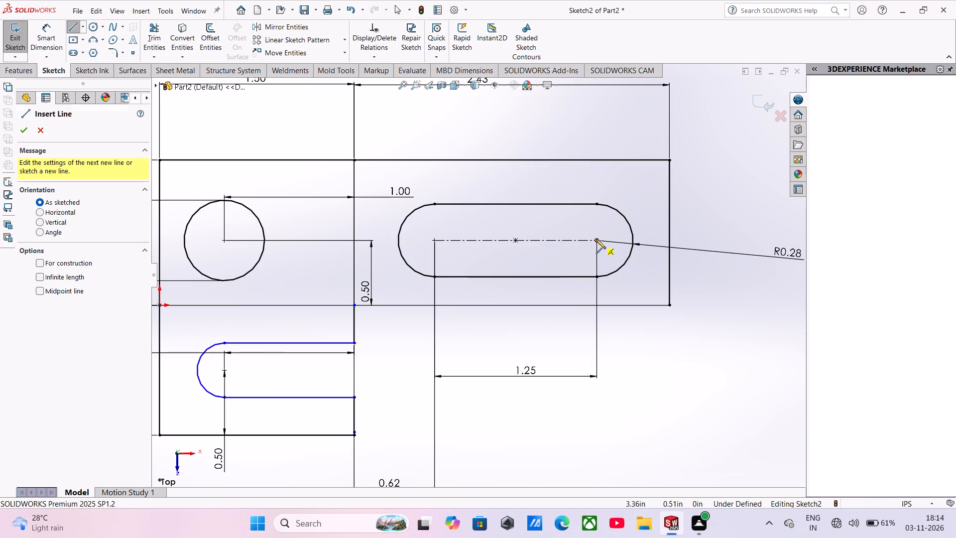
click(704, 241)
scroll(627, 261, down, 5)
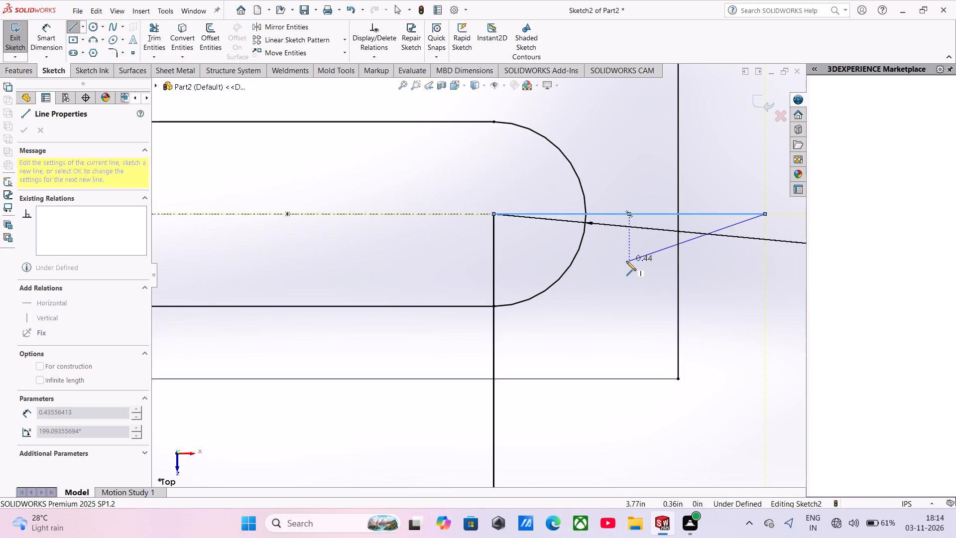
key(Escape)
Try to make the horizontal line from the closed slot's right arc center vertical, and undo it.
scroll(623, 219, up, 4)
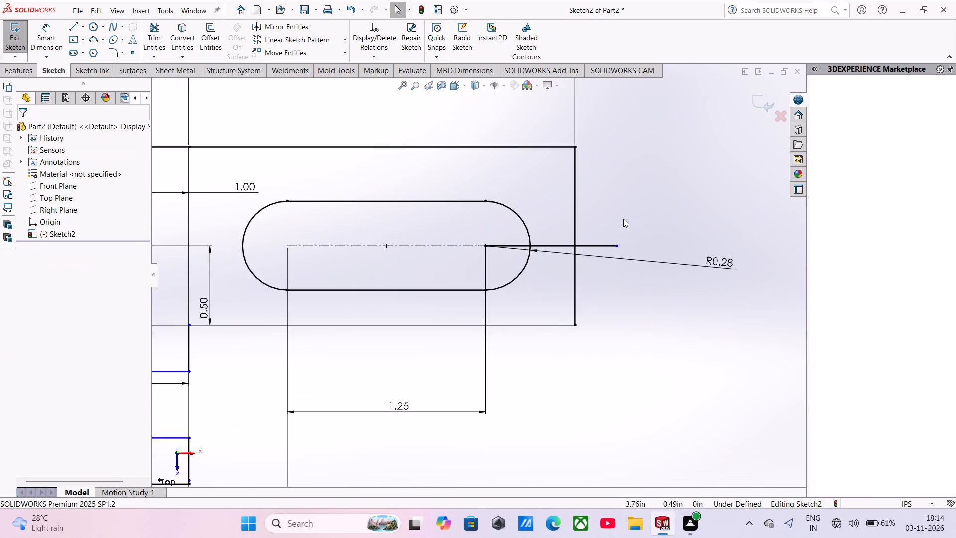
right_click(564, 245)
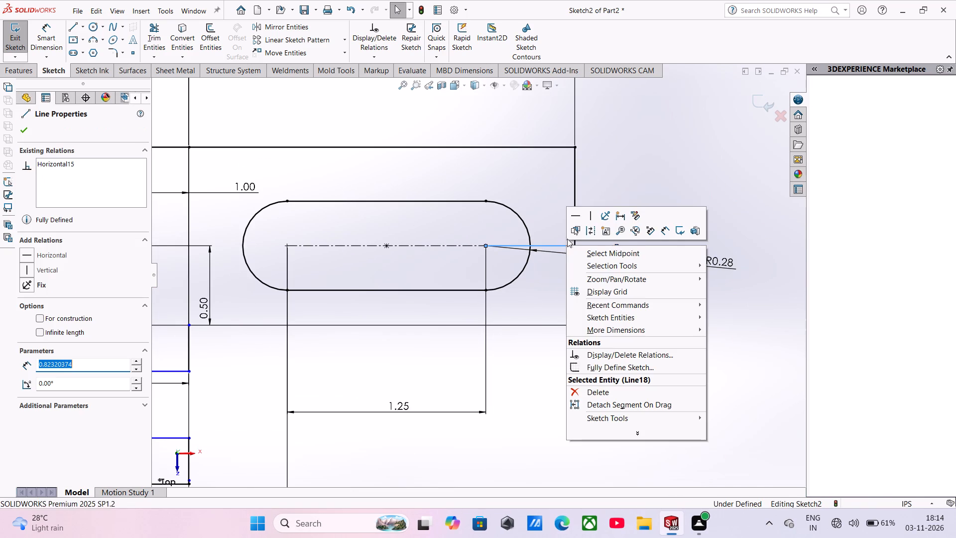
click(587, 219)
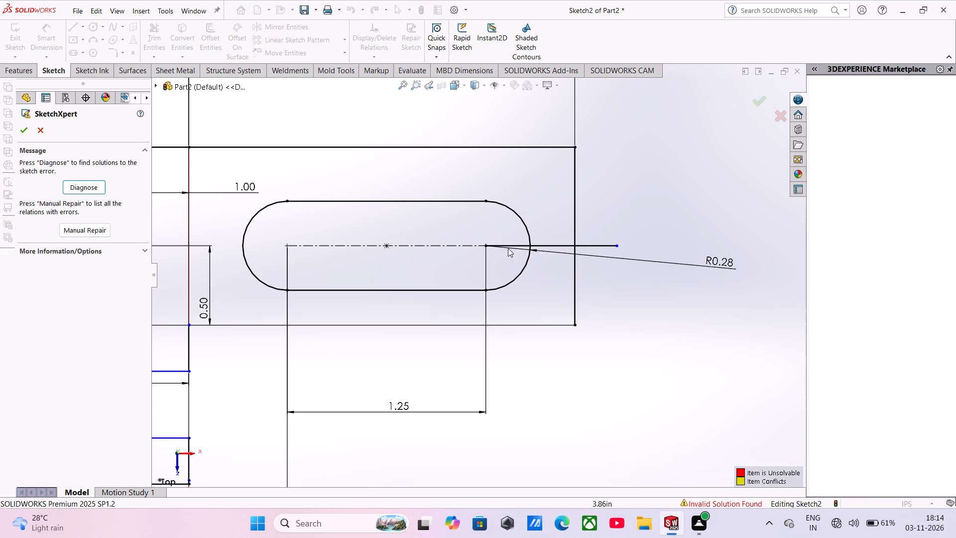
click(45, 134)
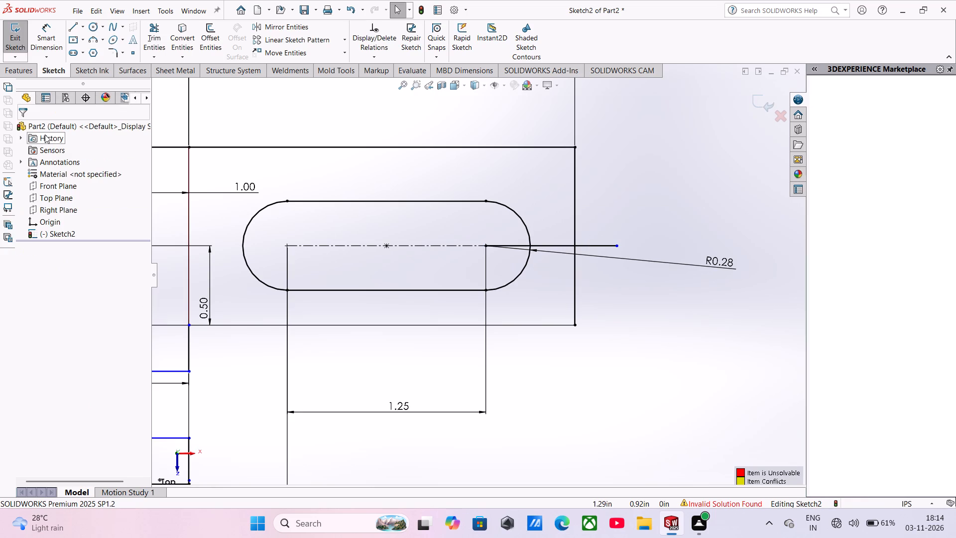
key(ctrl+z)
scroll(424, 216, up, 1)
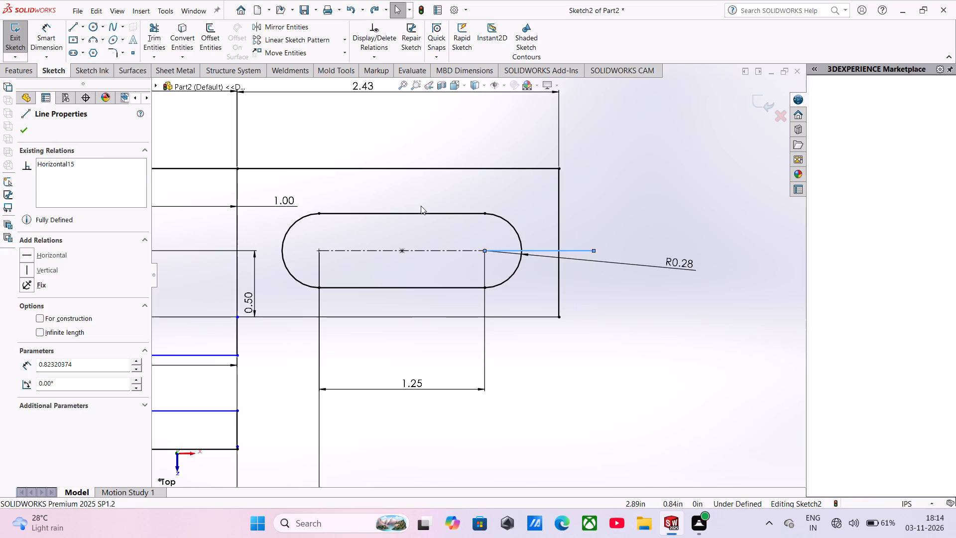
Set up a bi-directional 0.6 in offset of the short horizontal line at the closed slot's right arc center.
click(399, 174)
click(205, 38)
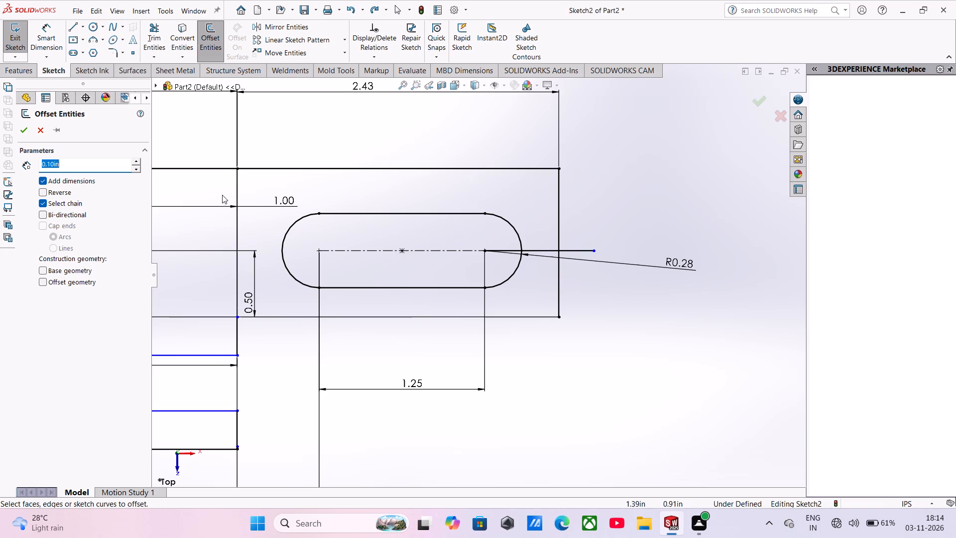
text(0.)
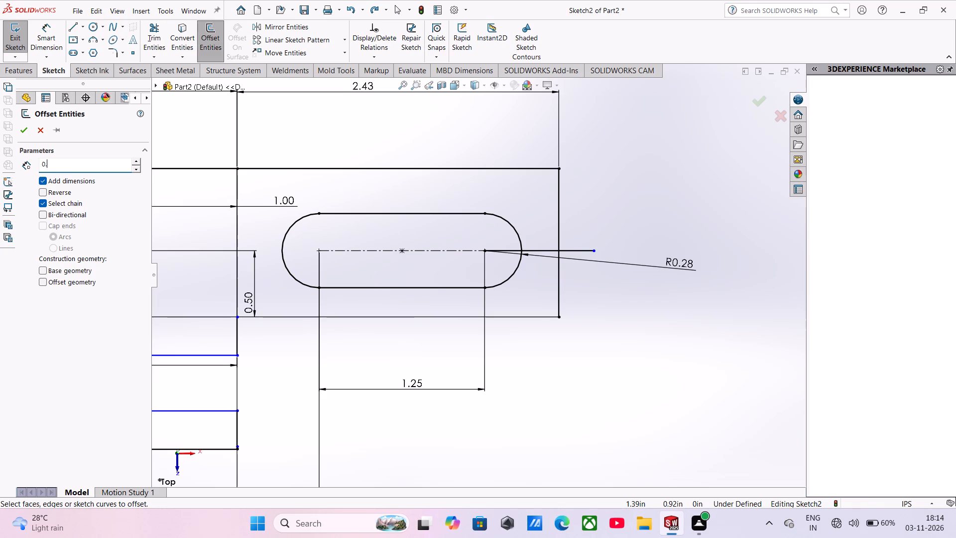
key(6)
key(Return)
click(71, 216)
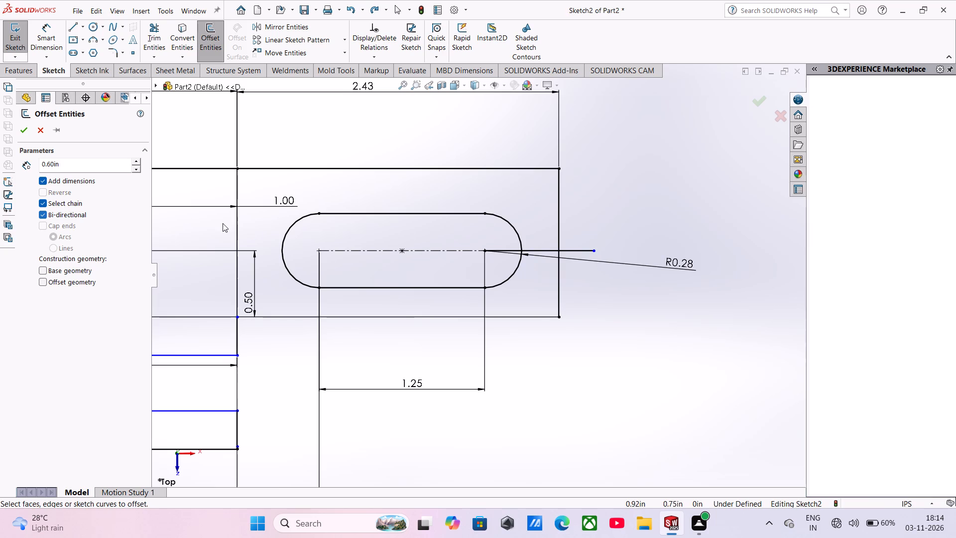
click(543, 250)
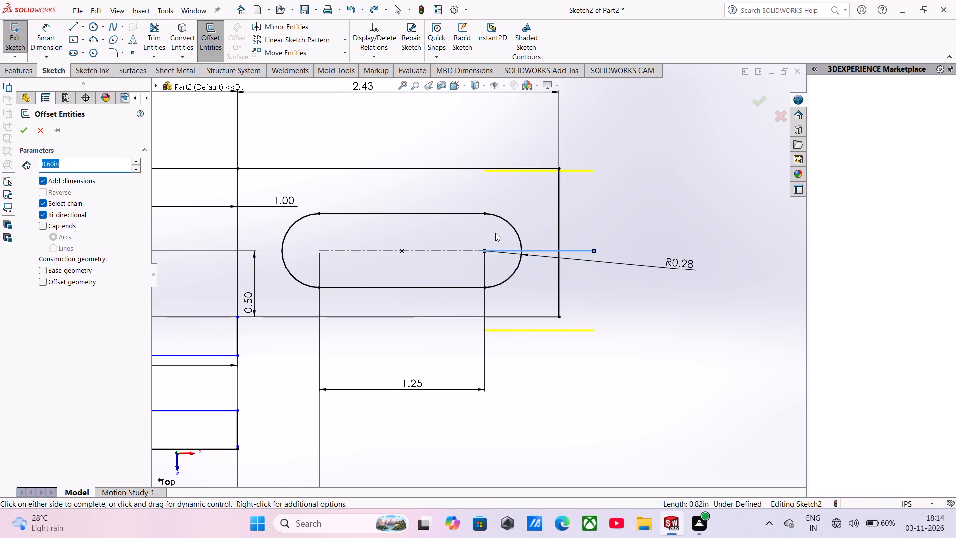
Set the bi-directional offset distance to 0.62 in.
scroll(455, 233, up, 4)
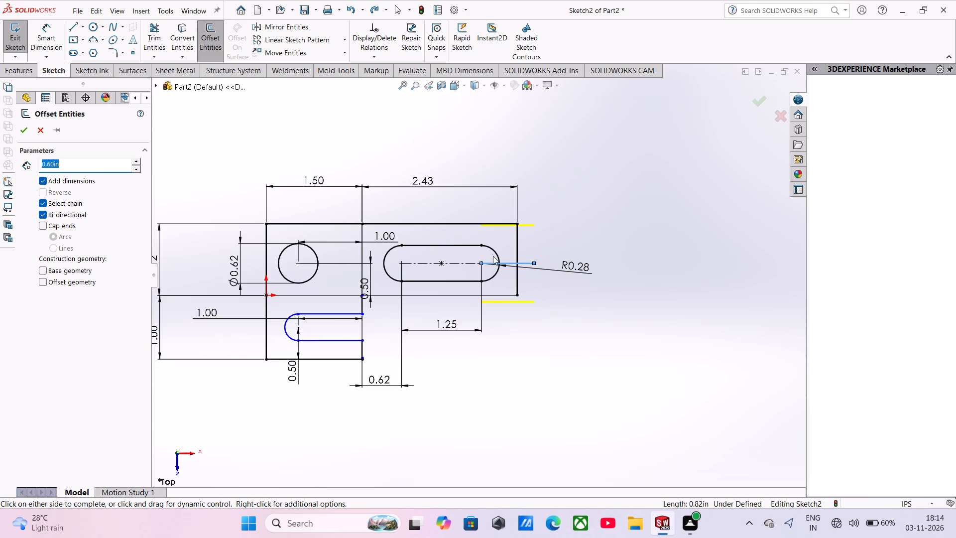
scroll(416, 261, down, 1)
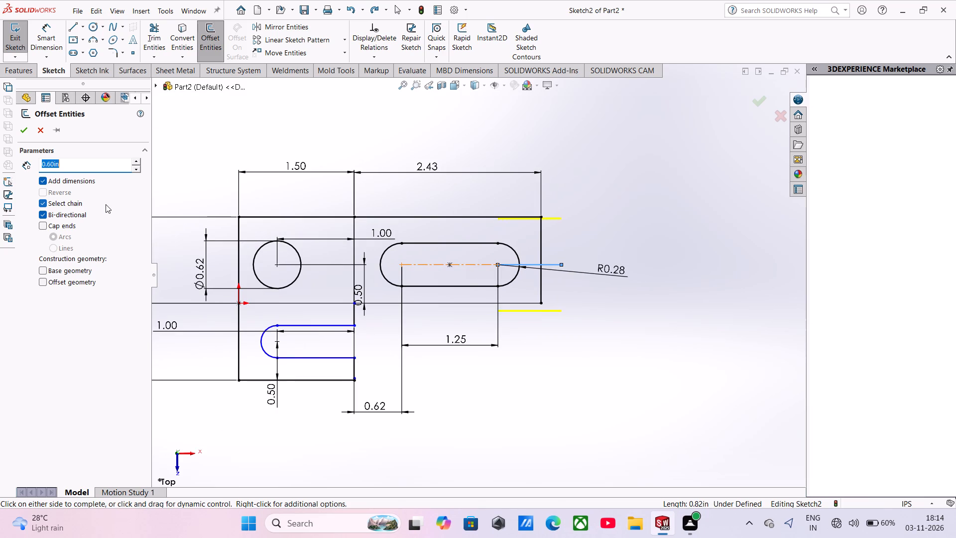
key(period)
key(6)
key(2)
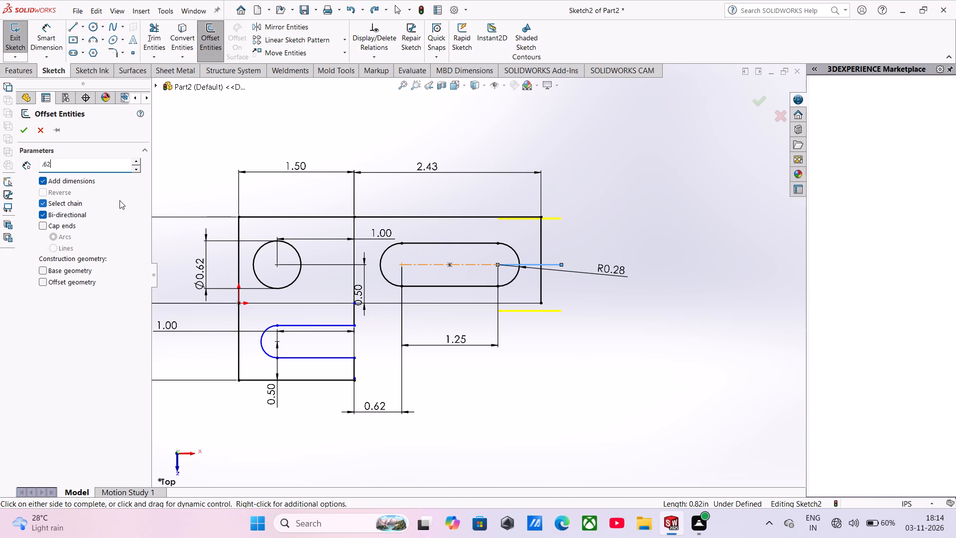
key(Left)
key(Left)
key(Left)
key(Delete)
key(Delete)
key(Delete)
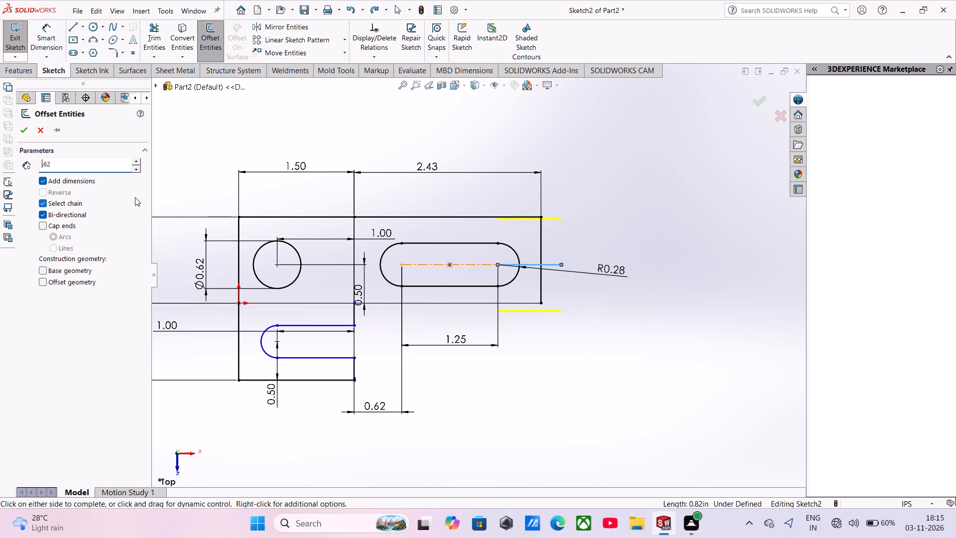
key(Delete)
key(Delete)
Set the offset distance to 0.06 in without added dimensions and create the offset lines on both sides of the line.
drag(75, 164, 42, 179)
click(42, 179)
click(74, 156)
drag(74, 159, 41, 165)
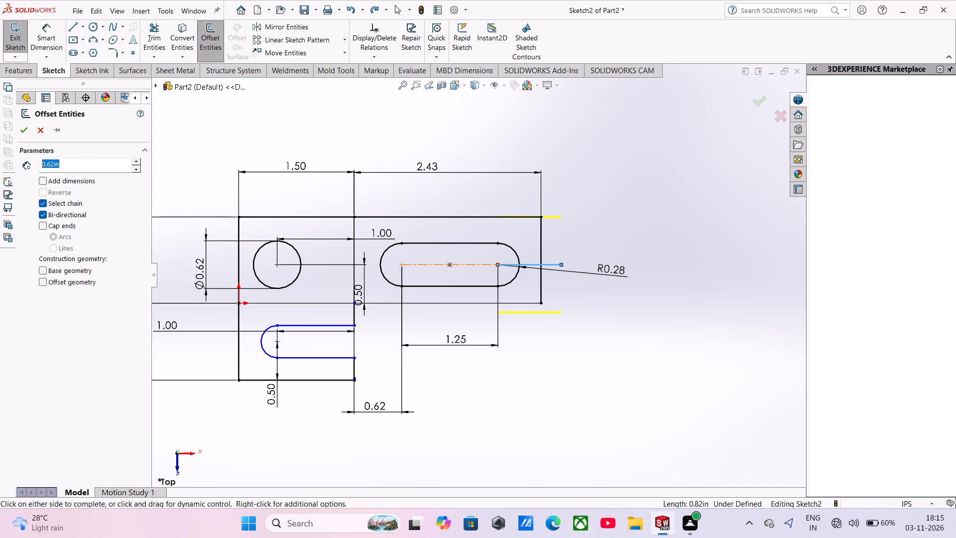
drag(41, 165, 40, 165)
key(Delete)
text(.06)
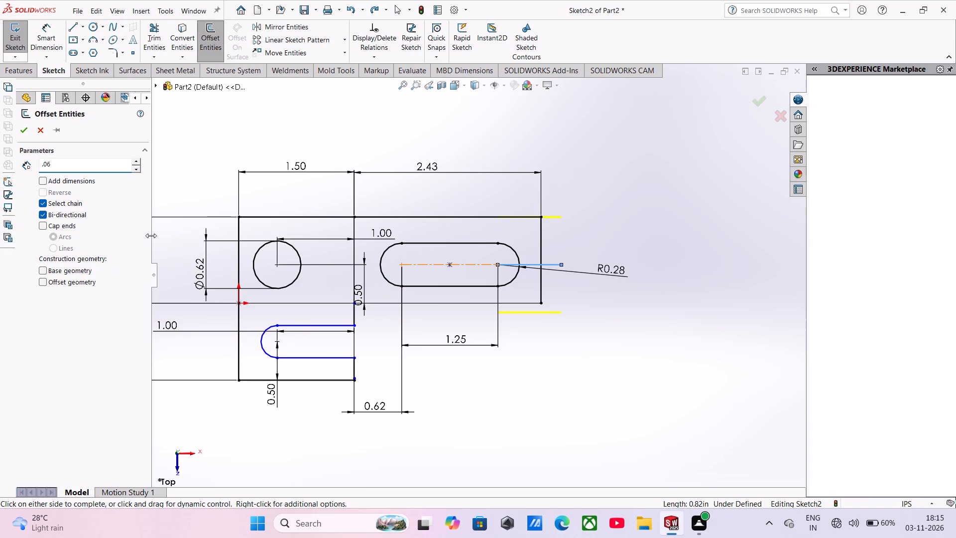
click(24, 130)
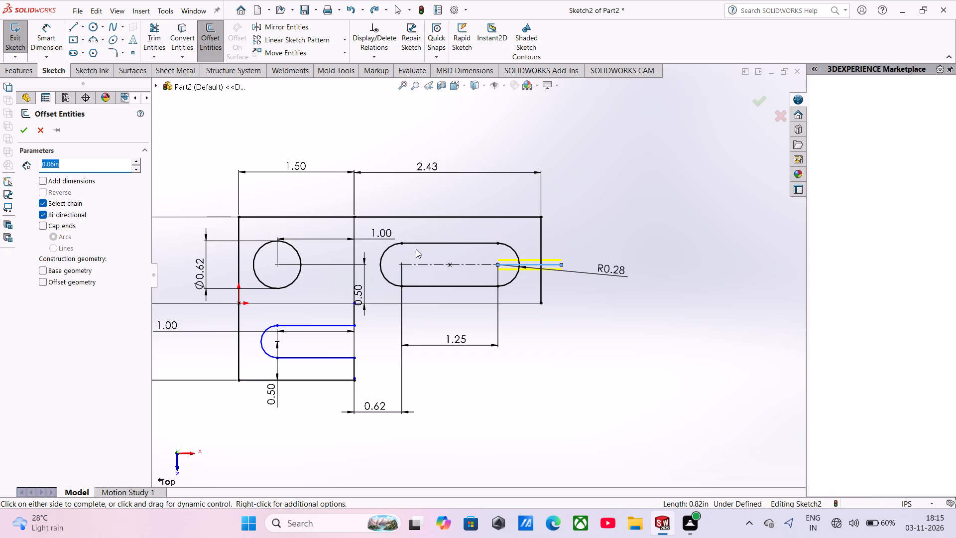
scroll(423, 252, down, 2)
click(20, 128)
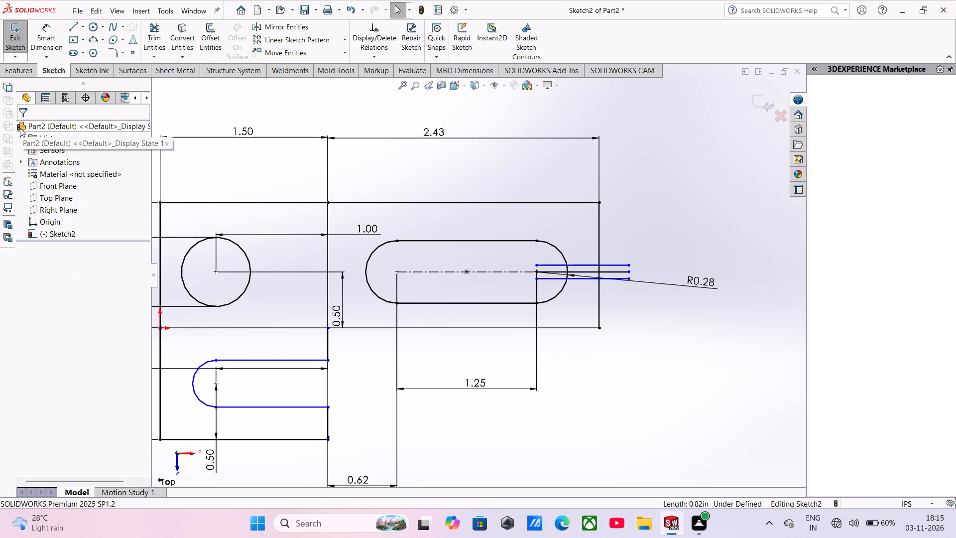
Trim the ends of the three parallel horizontal lines that extend beyond the profile's right edge.
click(141, 40)
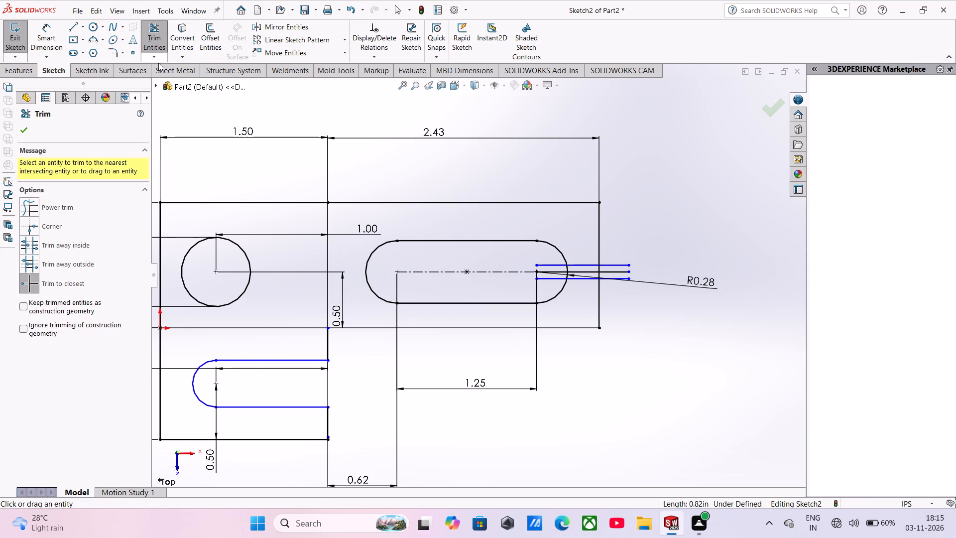
scroll(637, 260, down, 3)
click(590, 267)
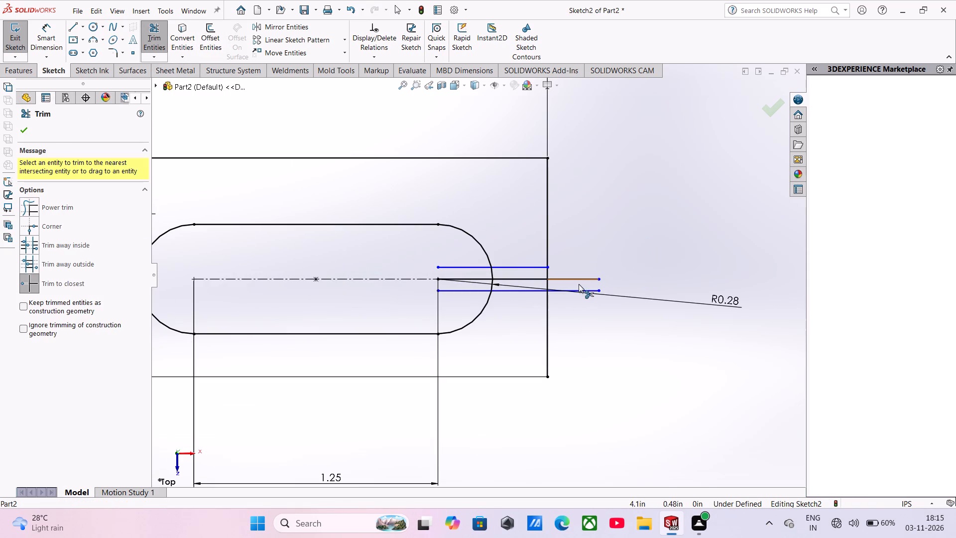
click(575, 280)
click(574, 292)
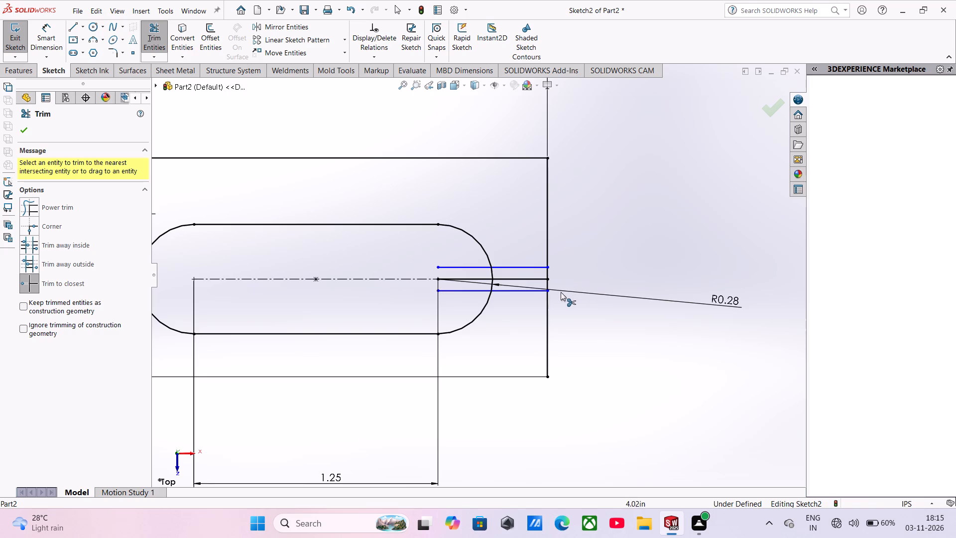
Trim the portions of the three parallel lines that lie inside the closed slot's right arc.
scroll(481, 289, down, 3)
click(480, 289)
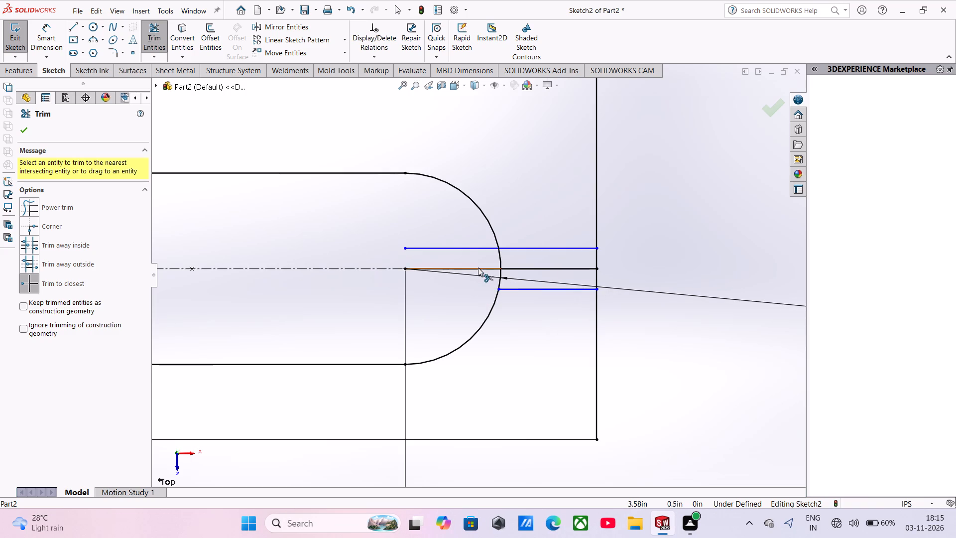
click(478, 268)
click(467, 243)
click(466, 246)
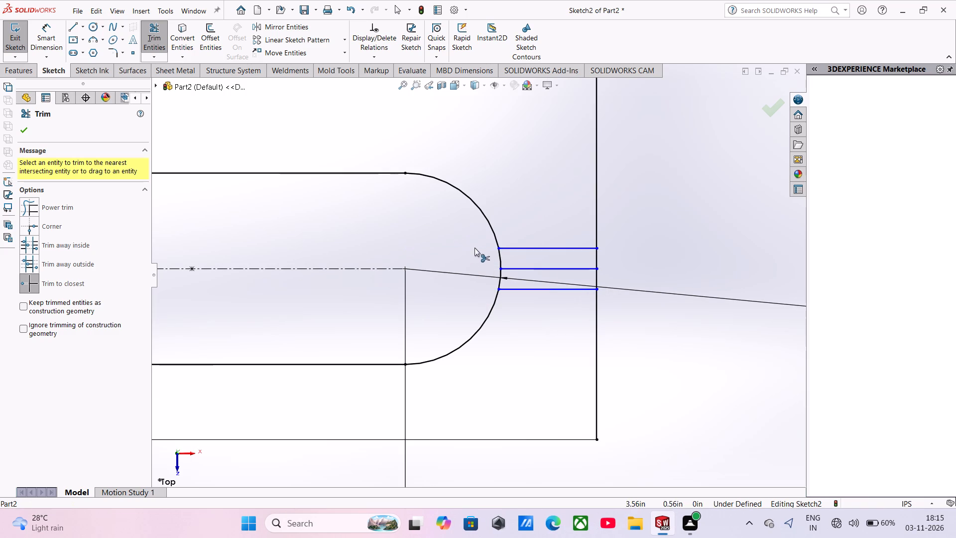
Trim the slot's arc, the middle line and the profile's right edge between the two offset lines to open the slot.
click(501, 254)
click(499, 260)
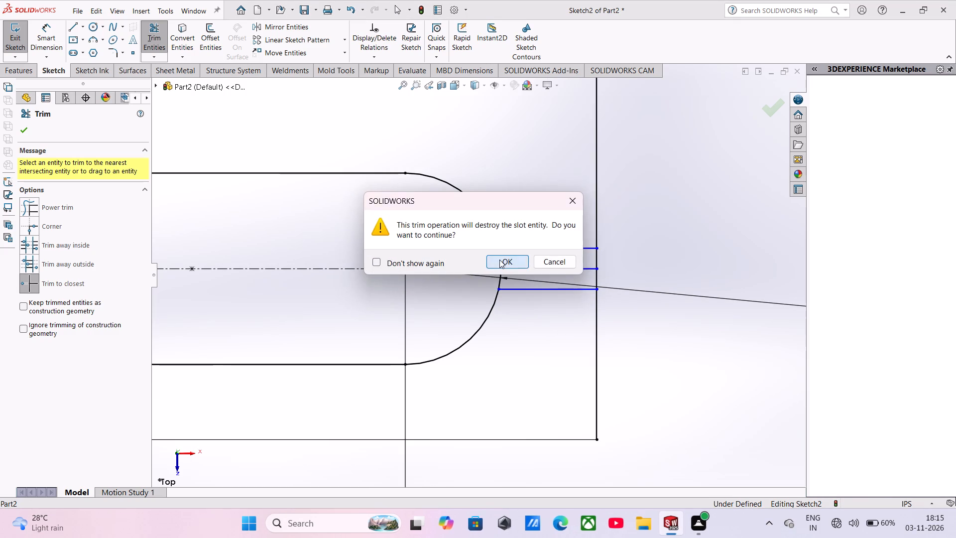
click(501, 272)
click(510, 270)
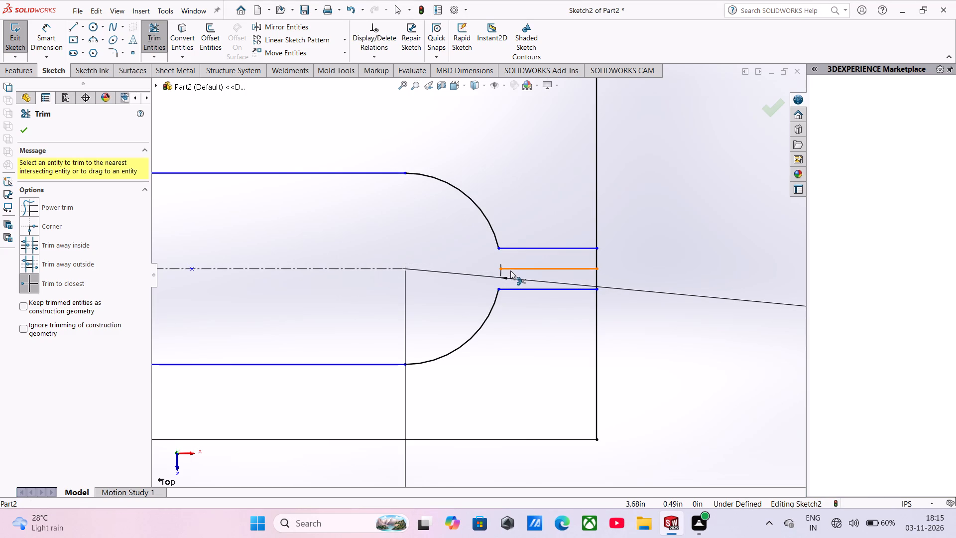
click(594, 271)
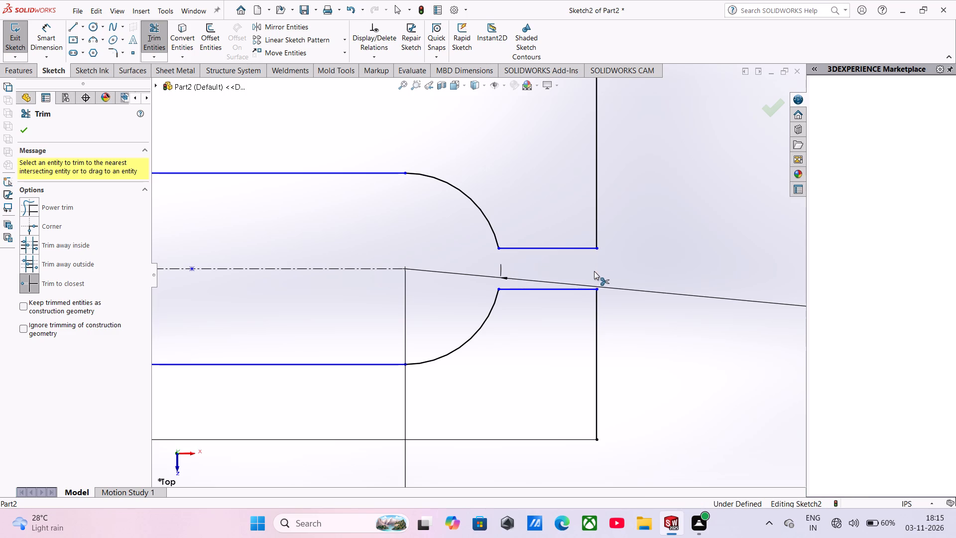
scroll(594, 271, up, 7)
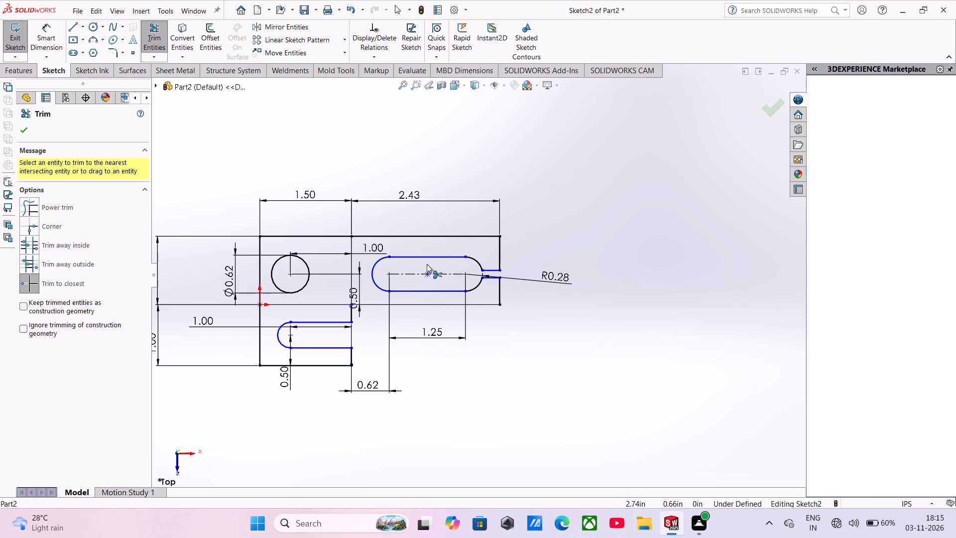
scroll(382, 294, down, 2)
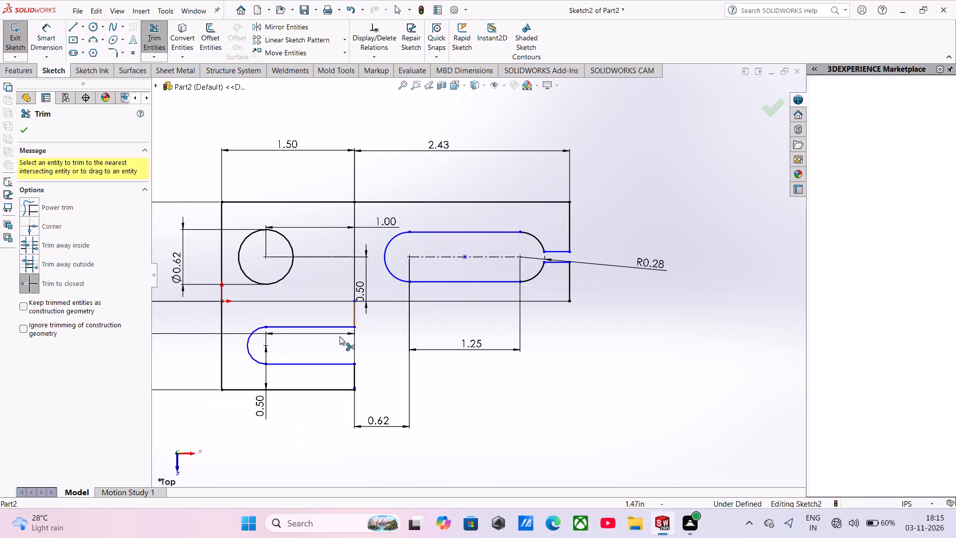
scroll(334, 339, up, 3)
click(28, 130)
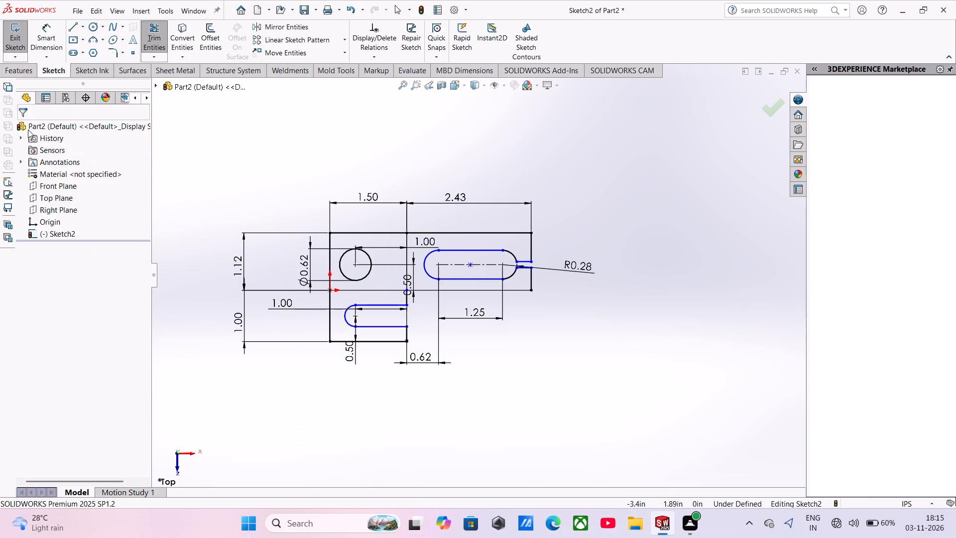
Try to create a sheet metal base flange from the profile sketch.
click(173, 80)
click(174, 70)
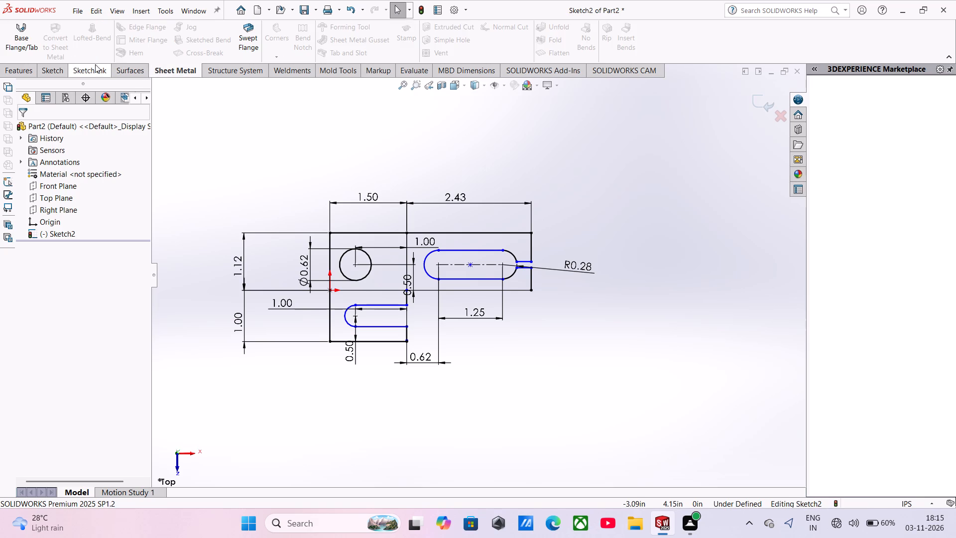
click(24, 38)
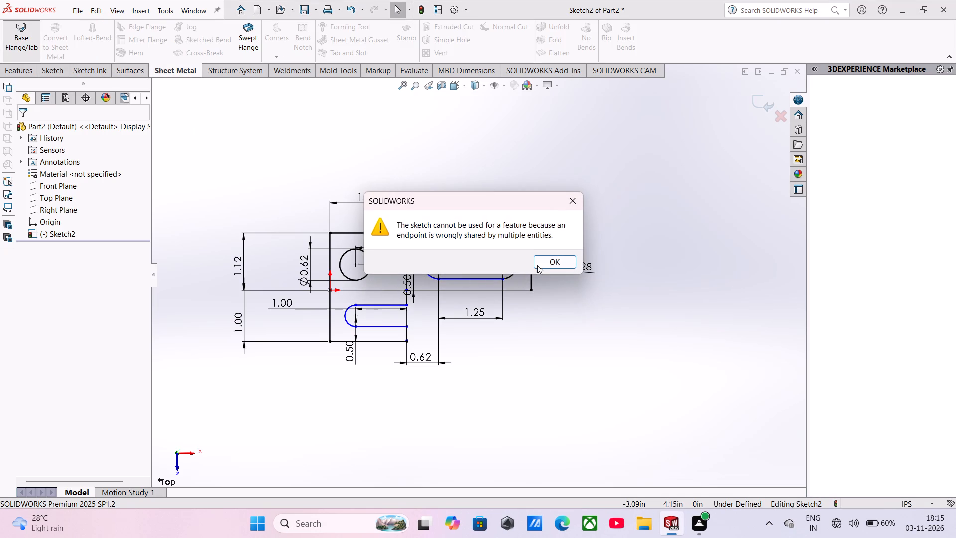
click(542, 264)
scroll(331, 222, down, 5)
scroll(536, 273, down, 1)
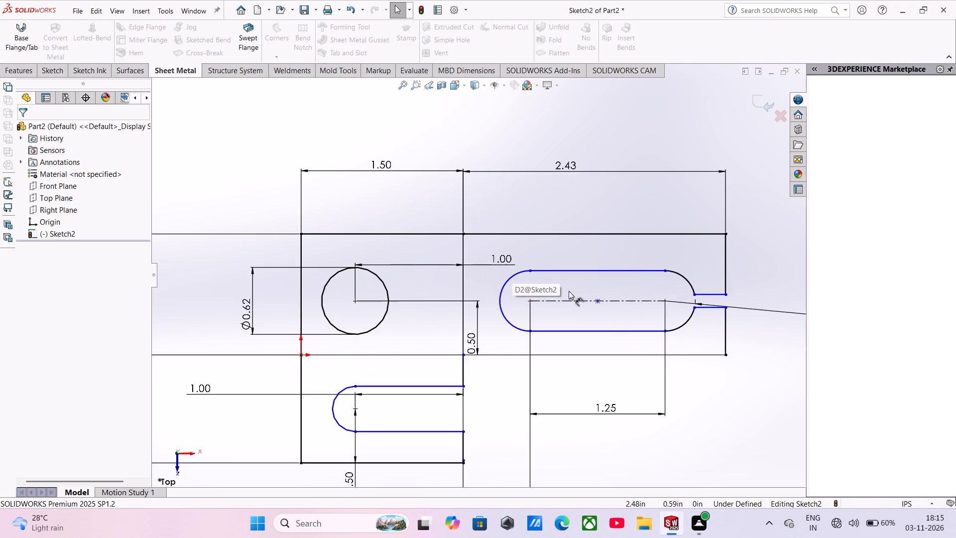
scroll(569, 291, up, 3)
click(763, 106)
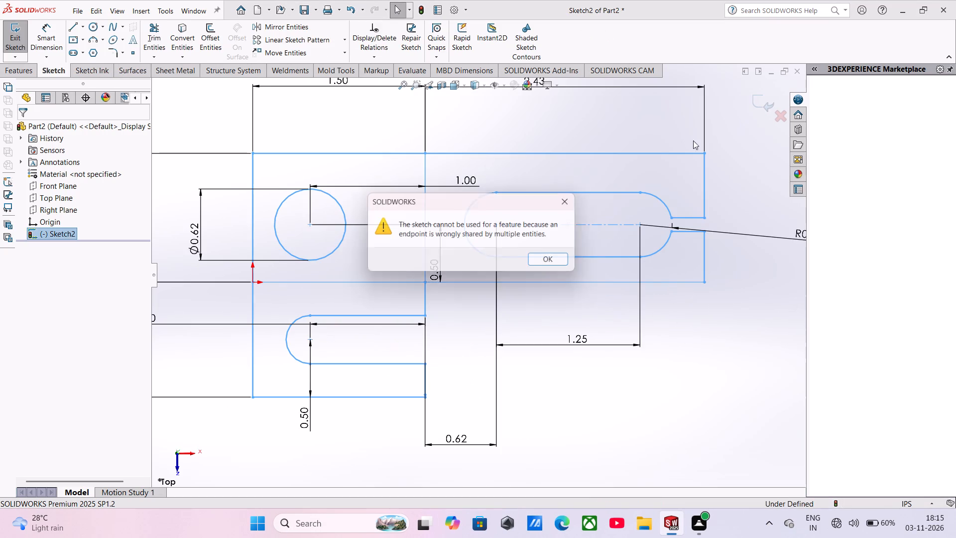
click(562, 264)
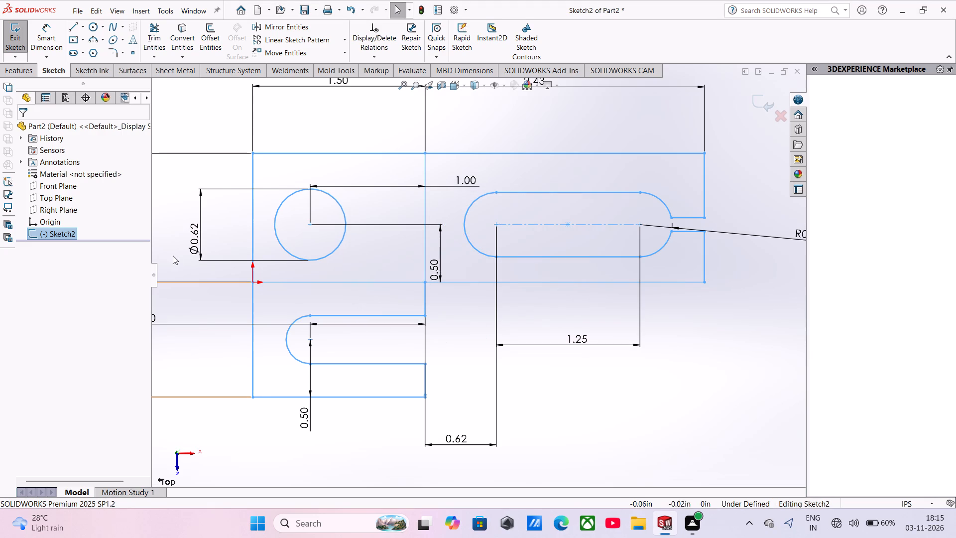
Exit and reopen the profile sketch for editing, and delete the horizontal construction centreline inside the narrow-necked slot.
right_click(67, 233)
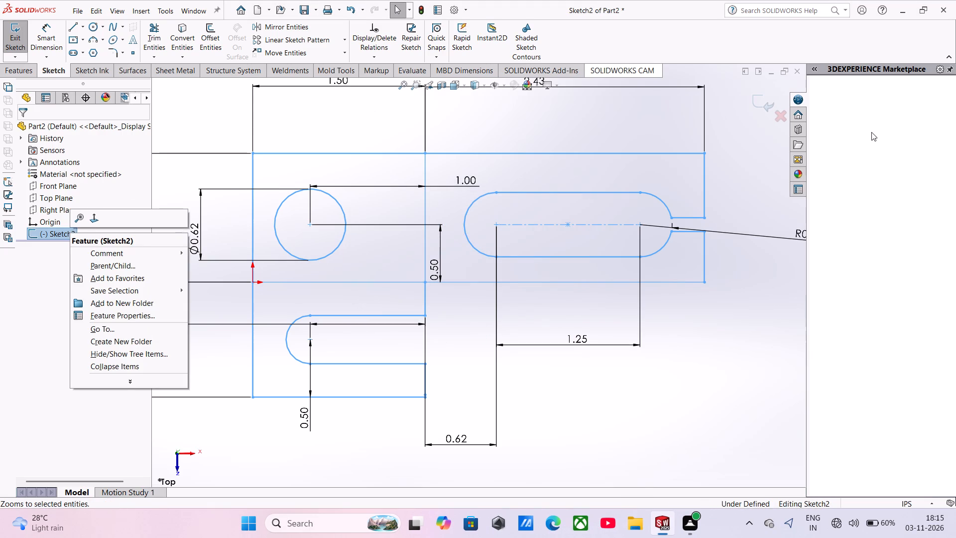
click(764, 107)
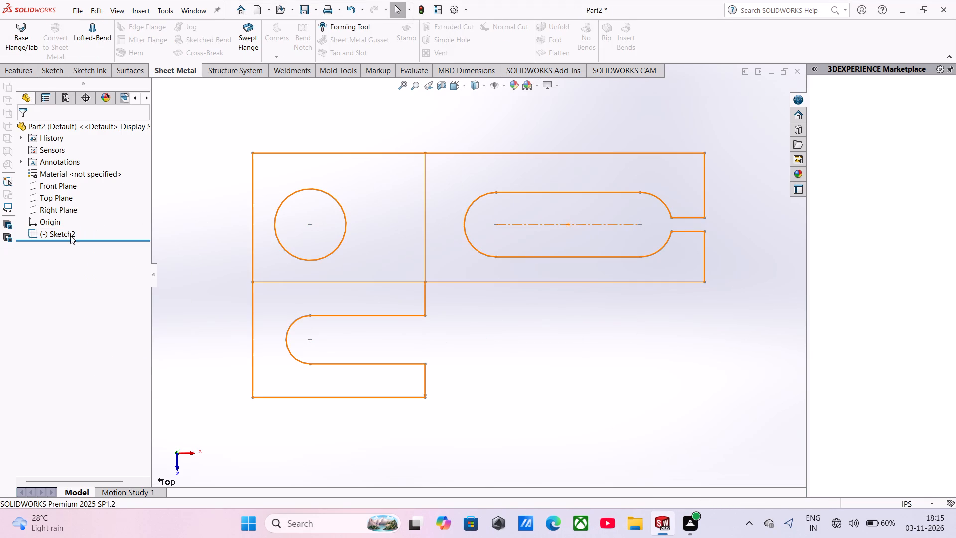
click(70, 235)
click(80, 210)
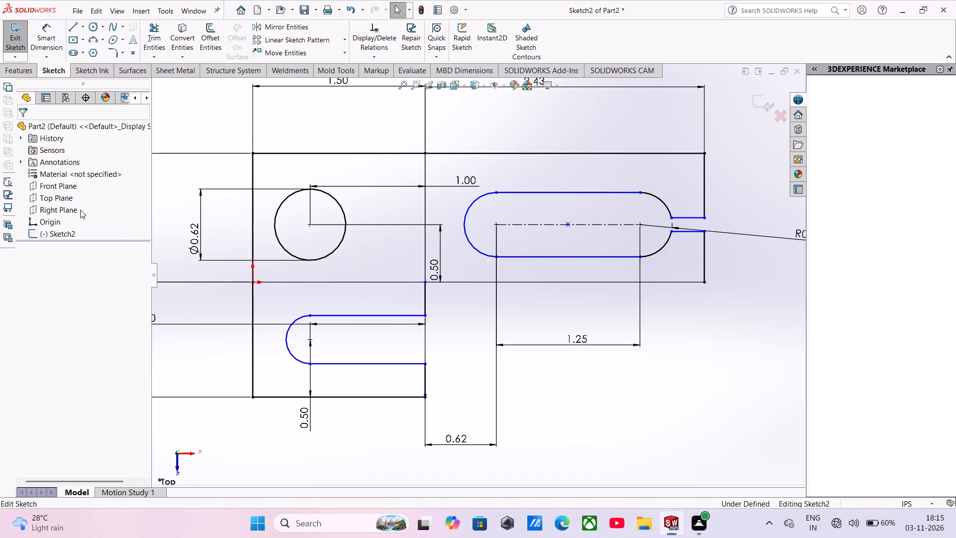
click(592, 224)
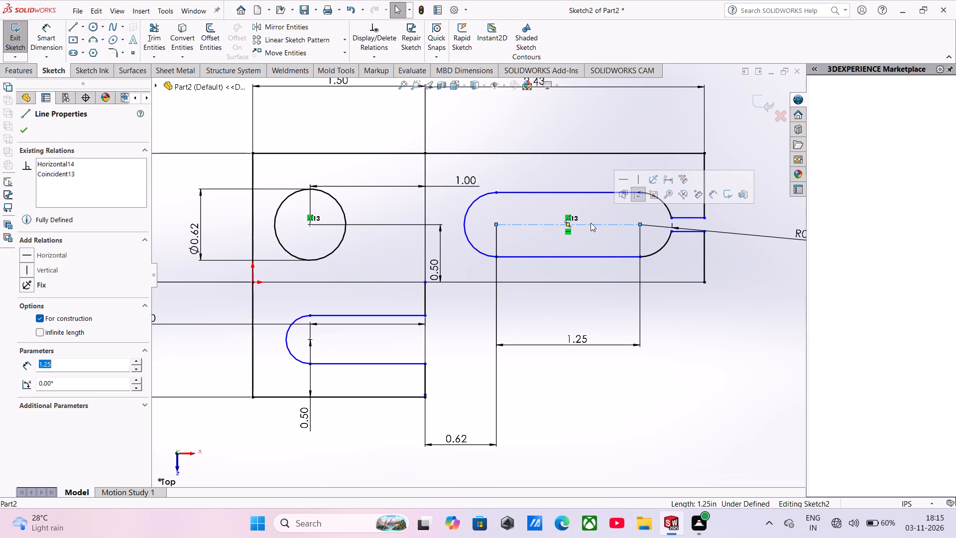
key(Delete)
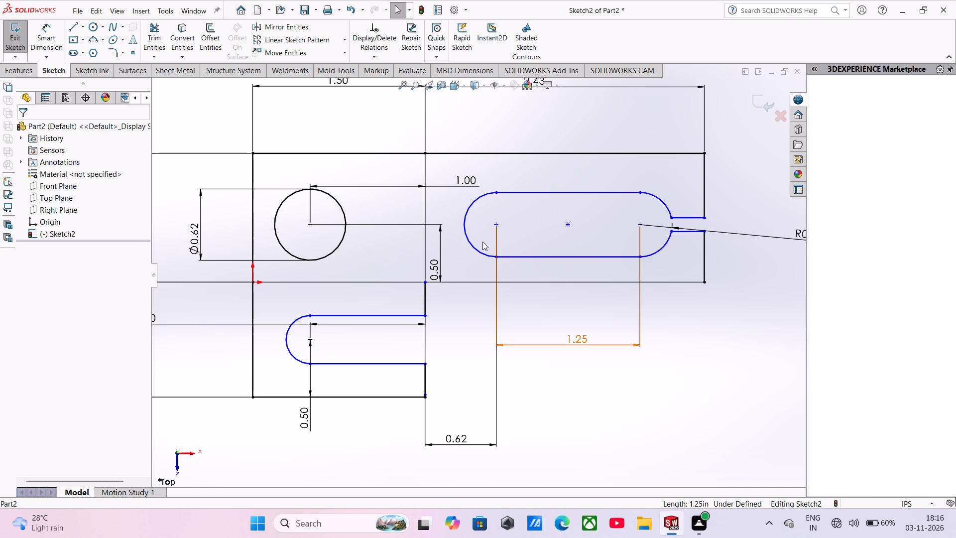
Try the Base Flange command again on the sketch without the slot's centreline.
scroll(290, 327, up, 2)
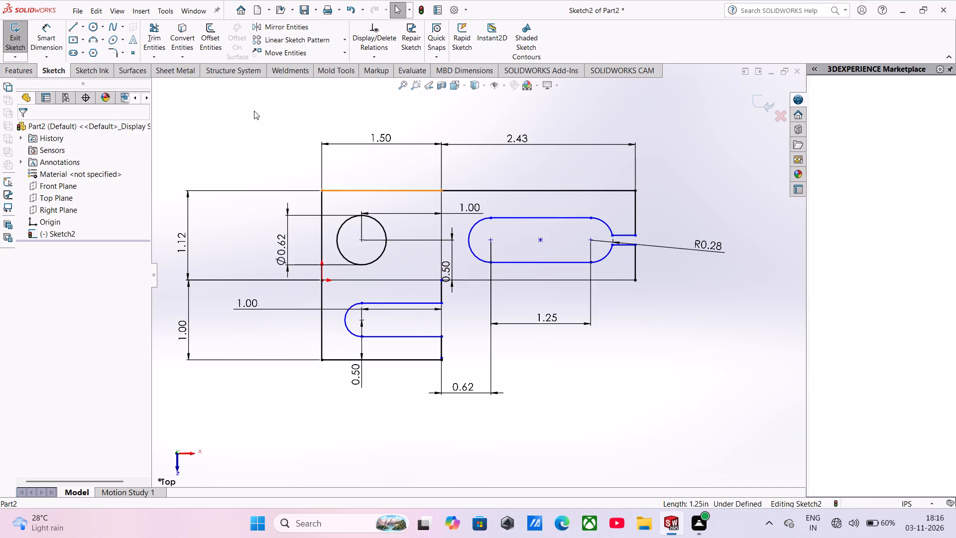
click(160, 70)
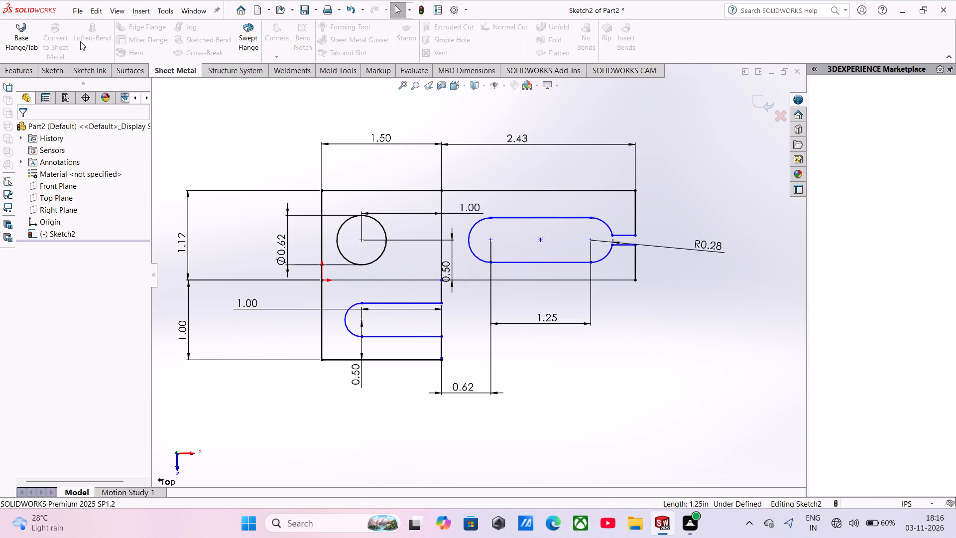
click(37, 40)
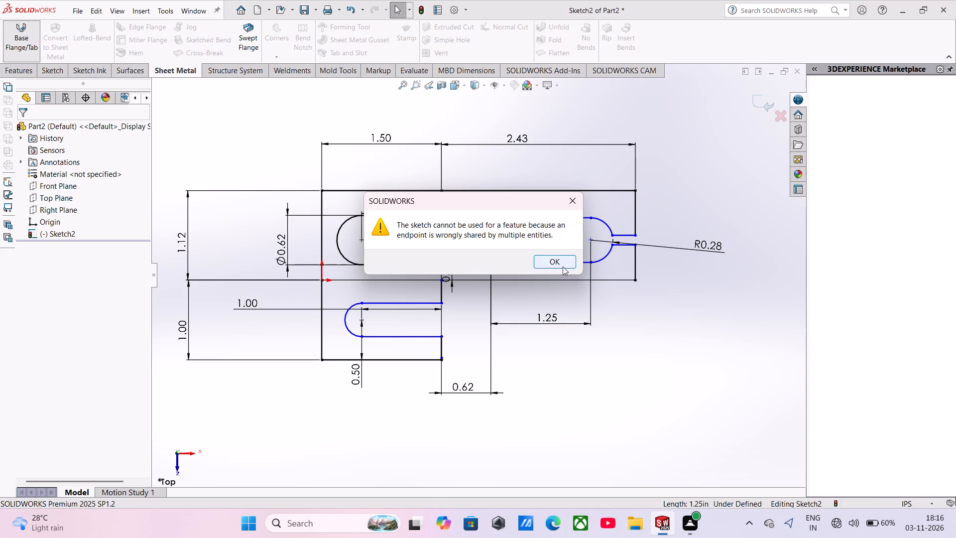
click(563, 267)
Delete the leftover midpoint at the centre of the narrow-necked slot.
scroll(608, 254, down, 1)
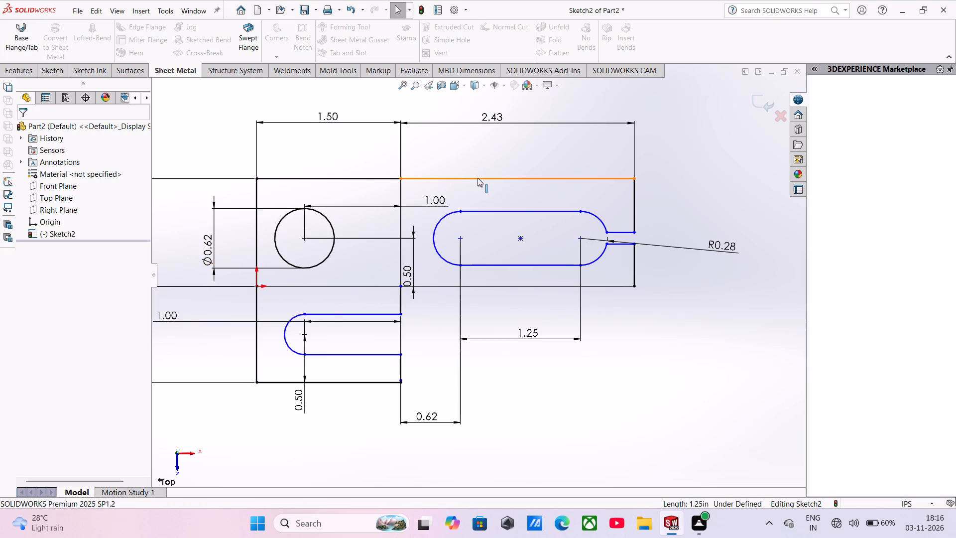
scroll(478, 178, up, 3)
scroll(471, 237, down, 1)
scroll(434, 306, down, 1)
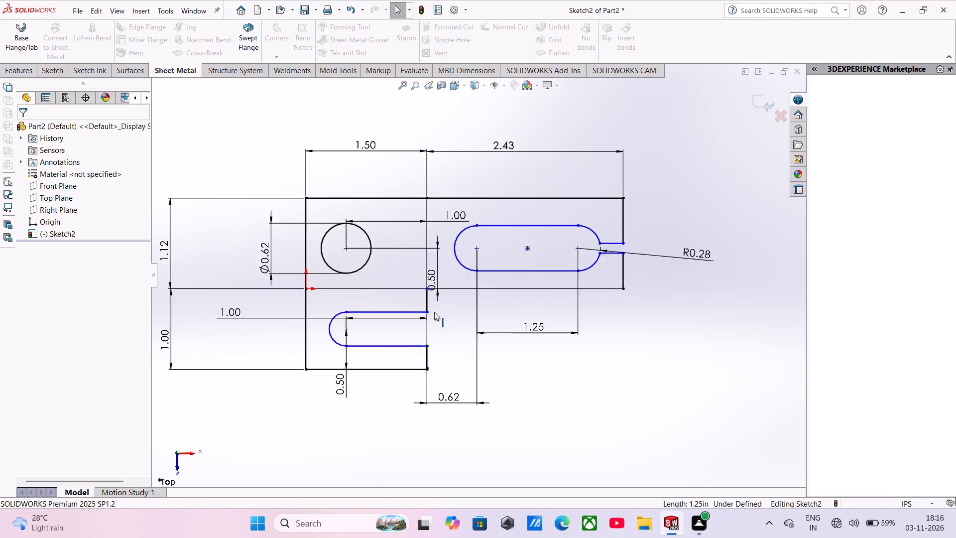
scroll(434, 312, down, 2)
scroll(513, 264, up, 3)
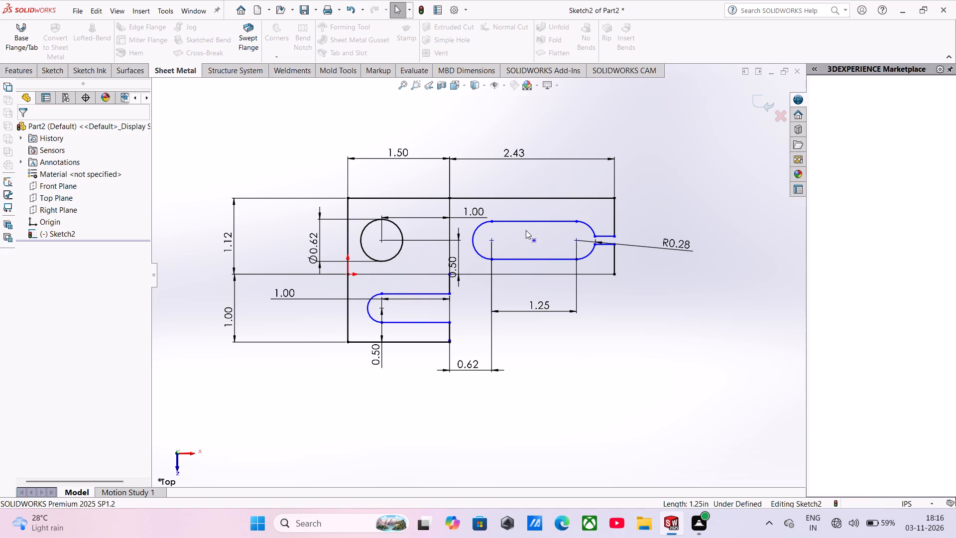
click(534, 241)
key(Delete)
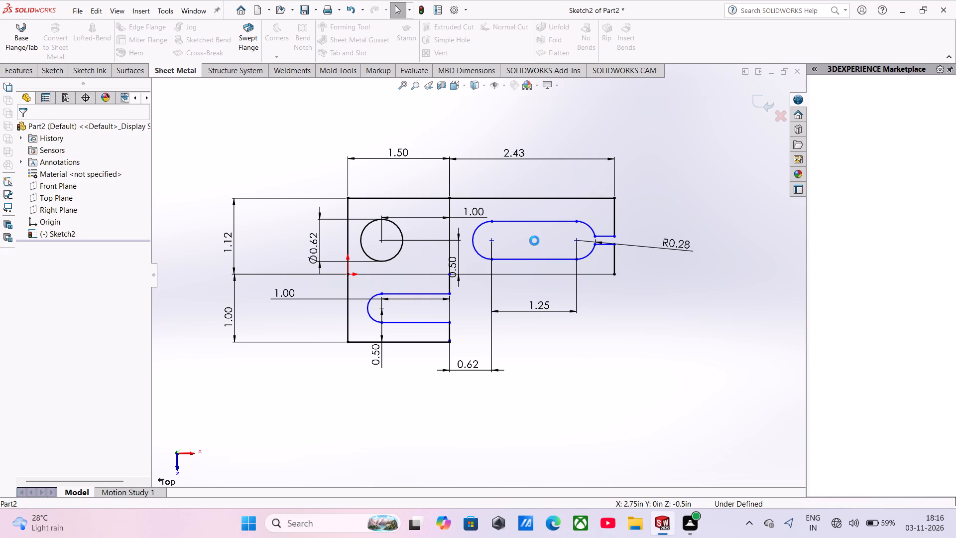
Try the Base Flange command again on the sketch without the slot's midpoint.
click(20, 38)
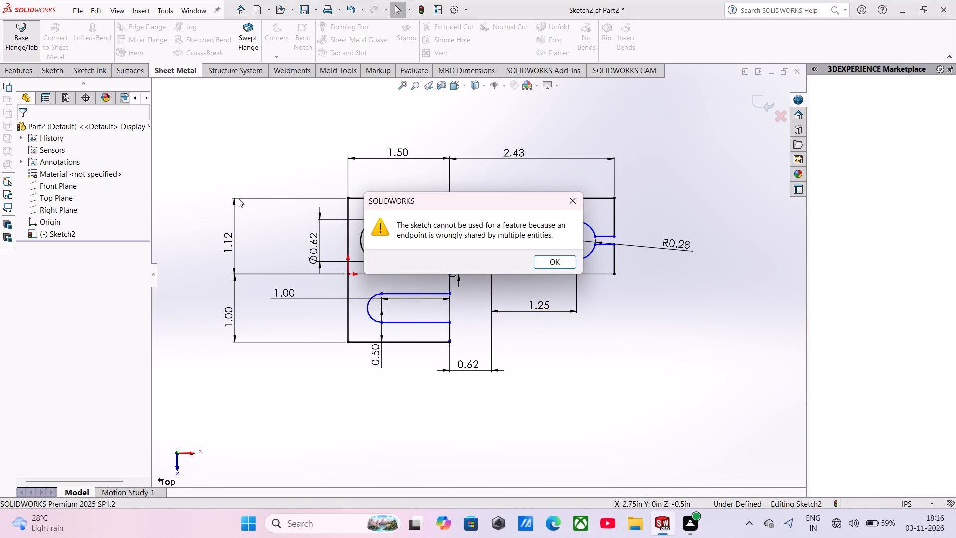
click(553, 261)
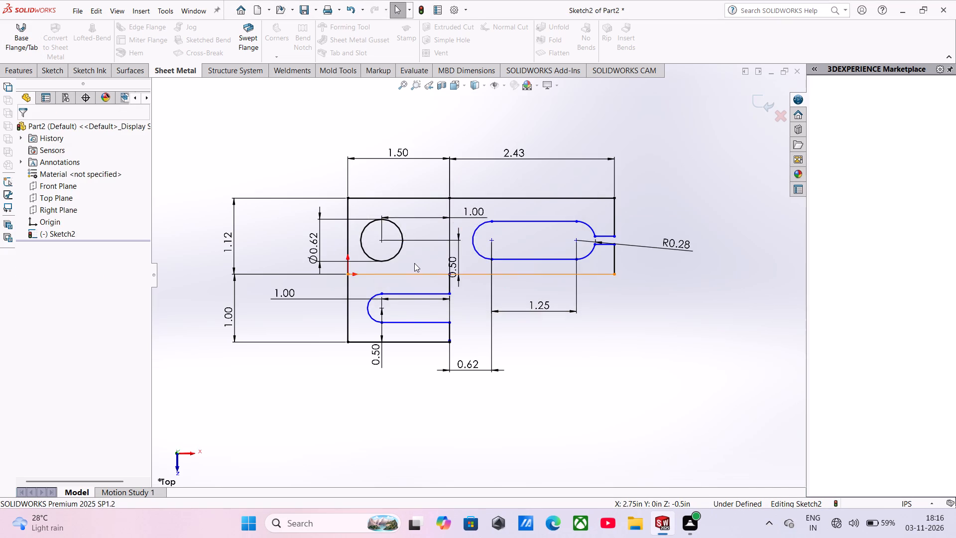
Open the visibility settings for the item types displayed in the graphics area.
scroll(414, 263, down, 7)
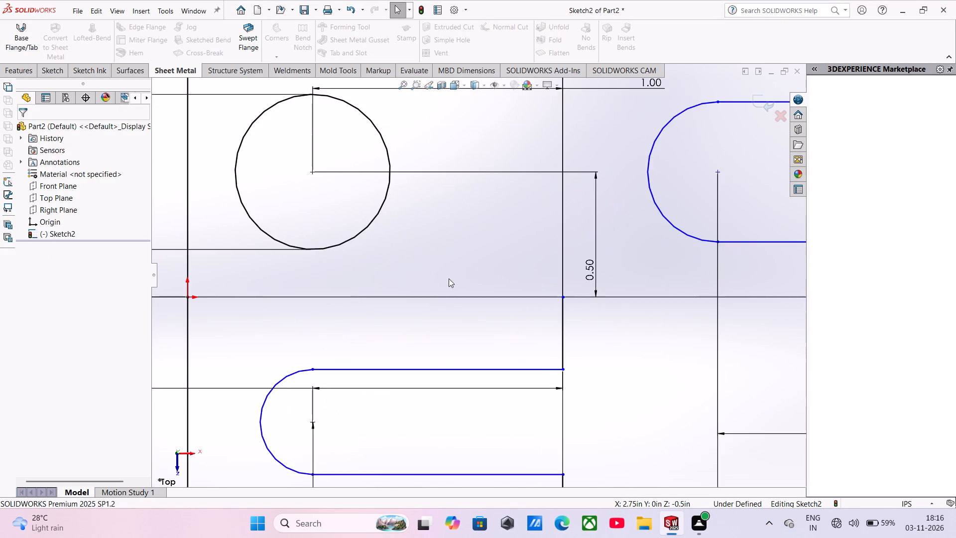
scroll(449, 278, up, 7)
click(377, 254)
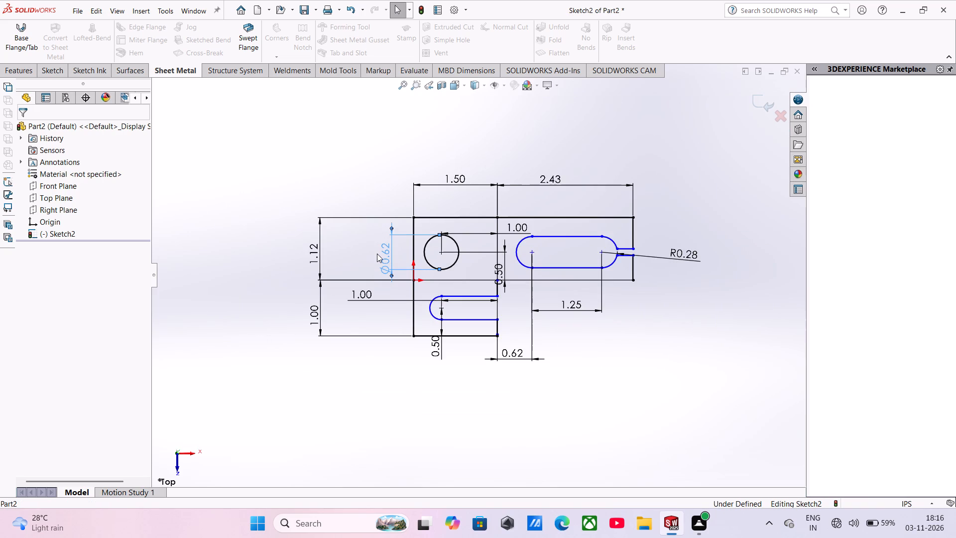
click(496, 84)
click(496, 84)
click(504, 87)
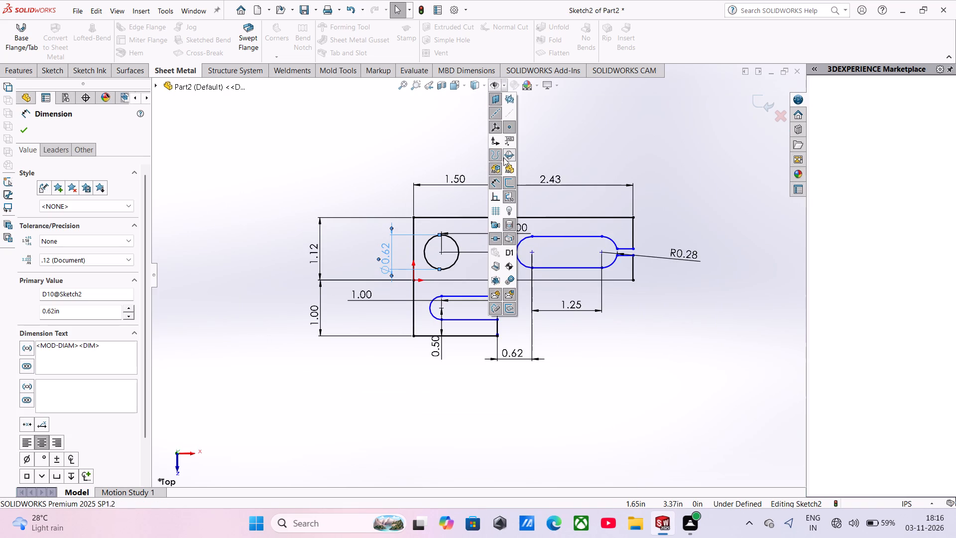
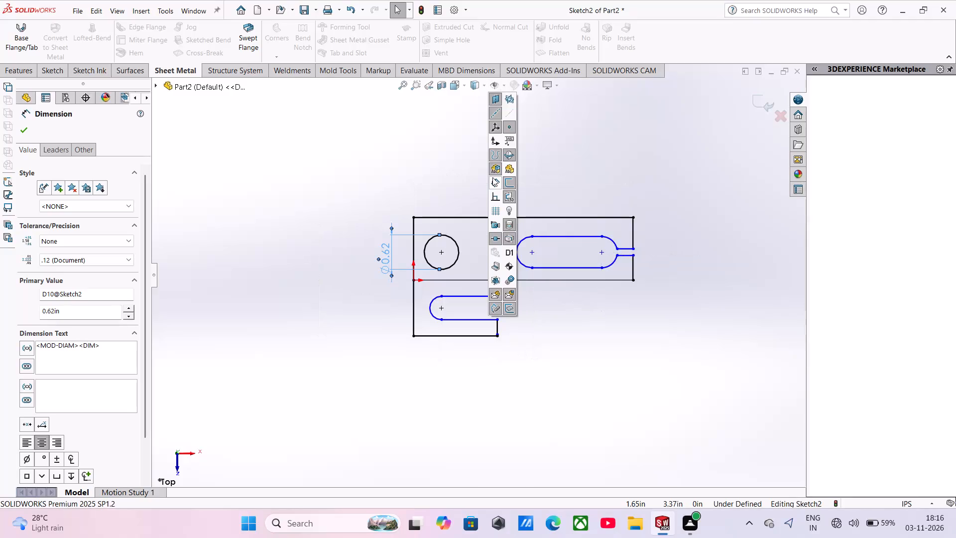
Delete the long horizontal line running from the origin across to the profile's far end below the narrow-necked slot.
click(418, 183)
scroll(447, 230, down, 4)
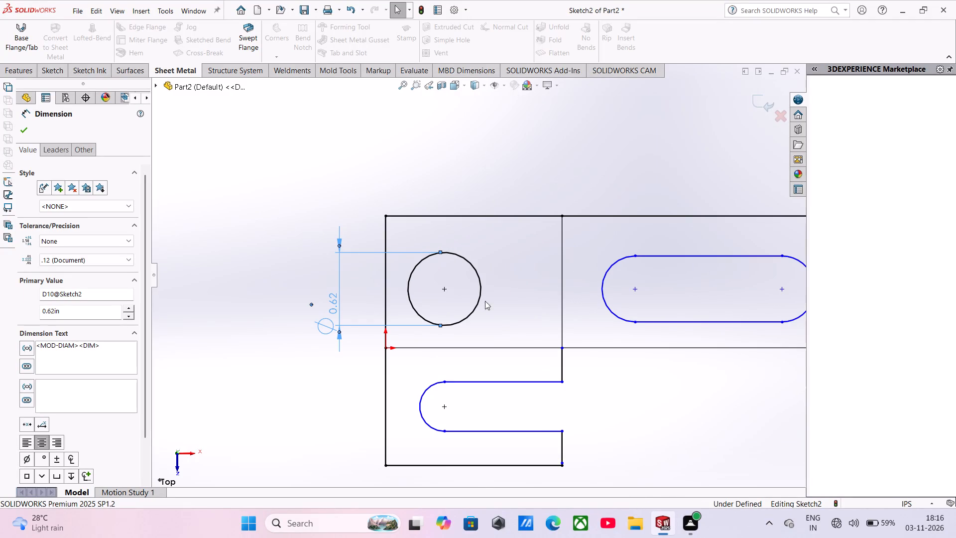
click(475, 345)
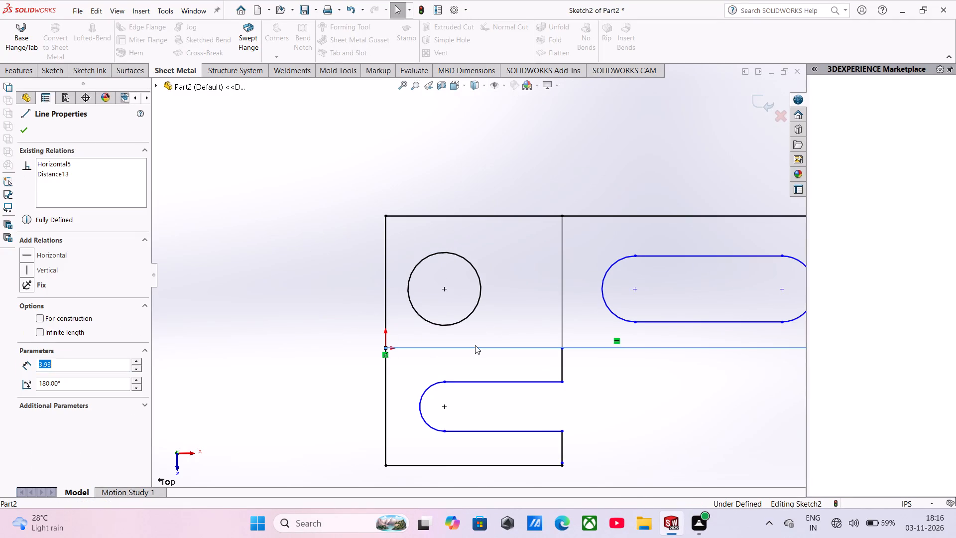
key(Delete)
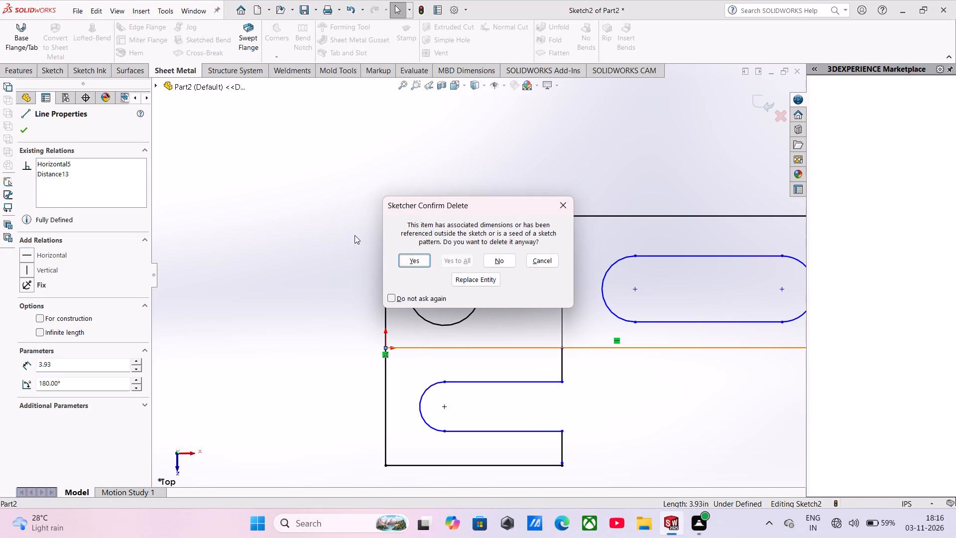
click(414, 259)
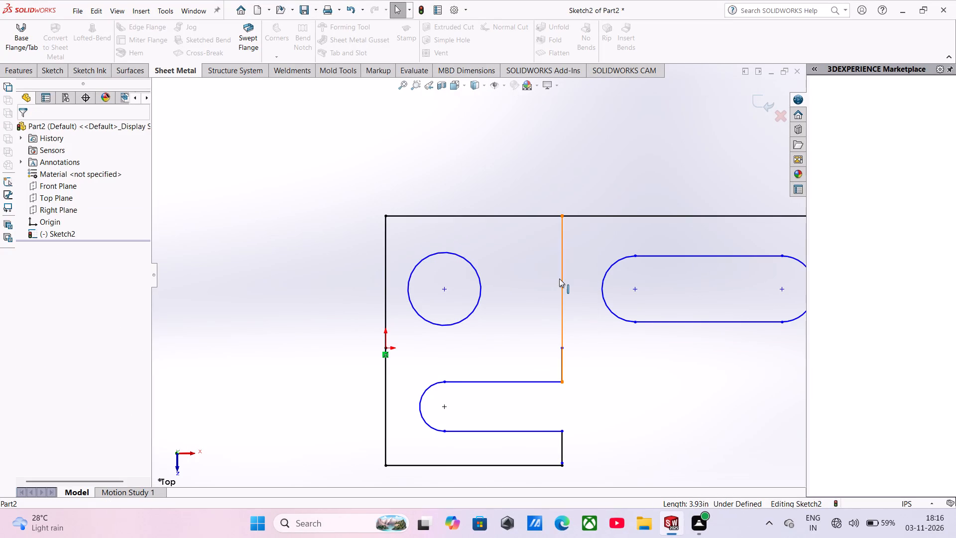
Delete the two overlapping vertical lines between the hole and the narrow-necked slot.
click(560, 278)
key(Delete)
click(417, 260)
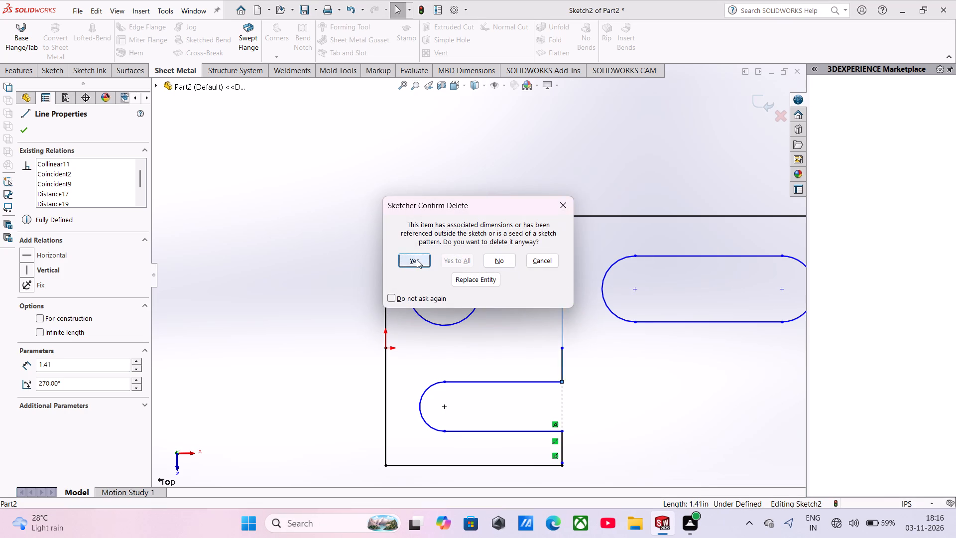
scroll(504, 302, up, 4)
click(519, 292)
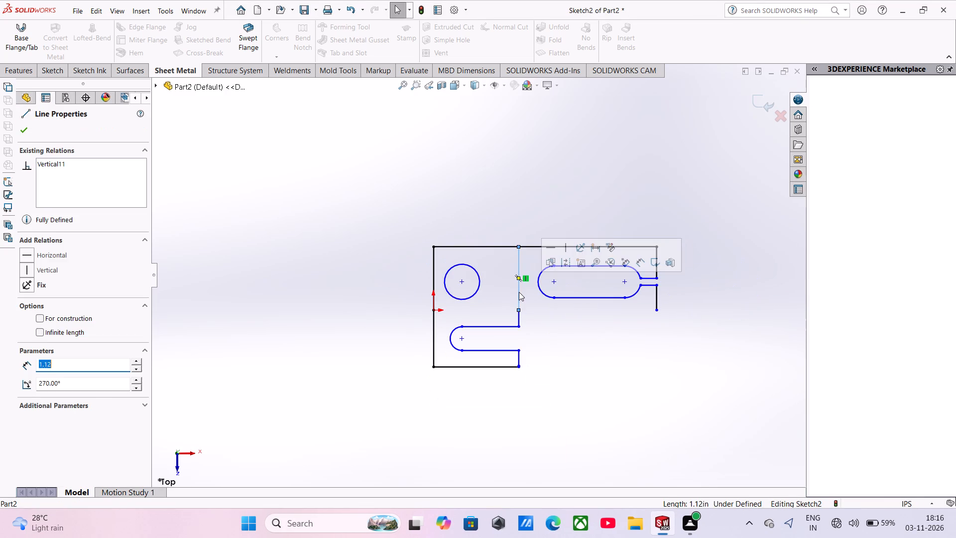
key(Delete)
scroll(518, 291, down, 2)
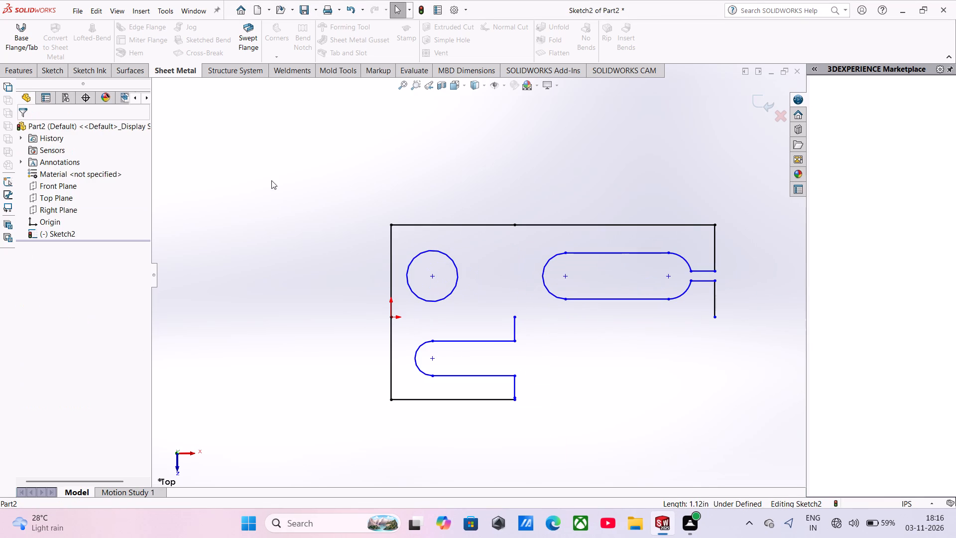
scroll(439, 294, down, 1)
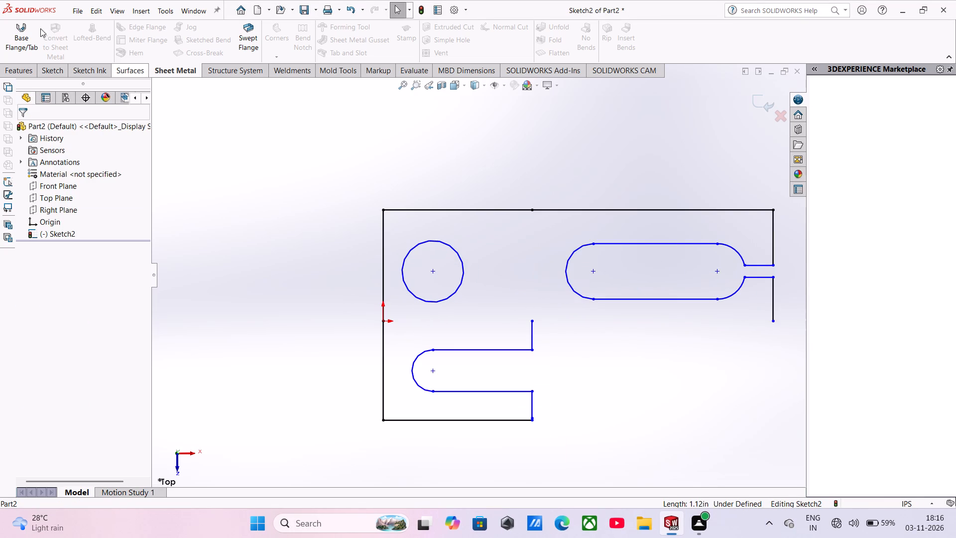
Extend the short vertical line at the mouth of the open slot to the profile's top edge.
click(41, 72)
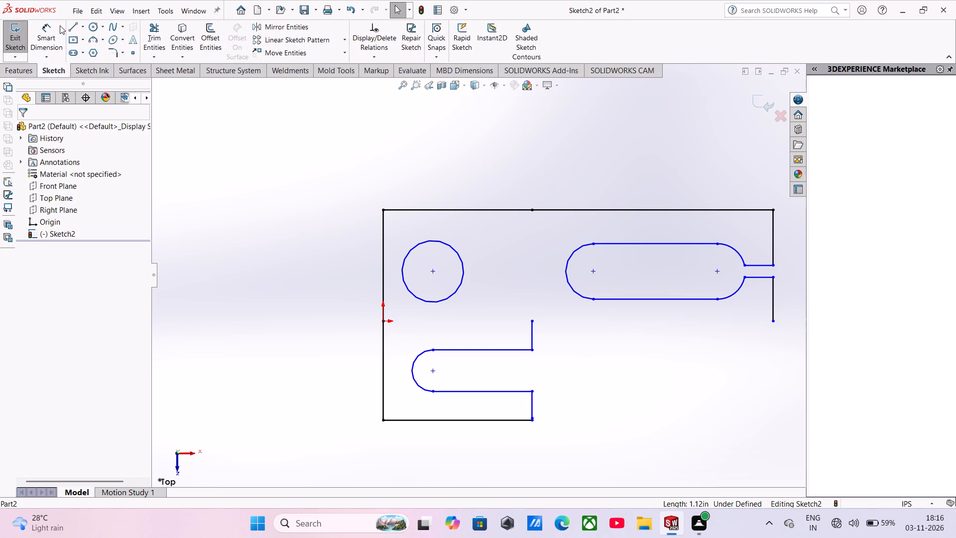
click(69, 26)
click(148, 53)
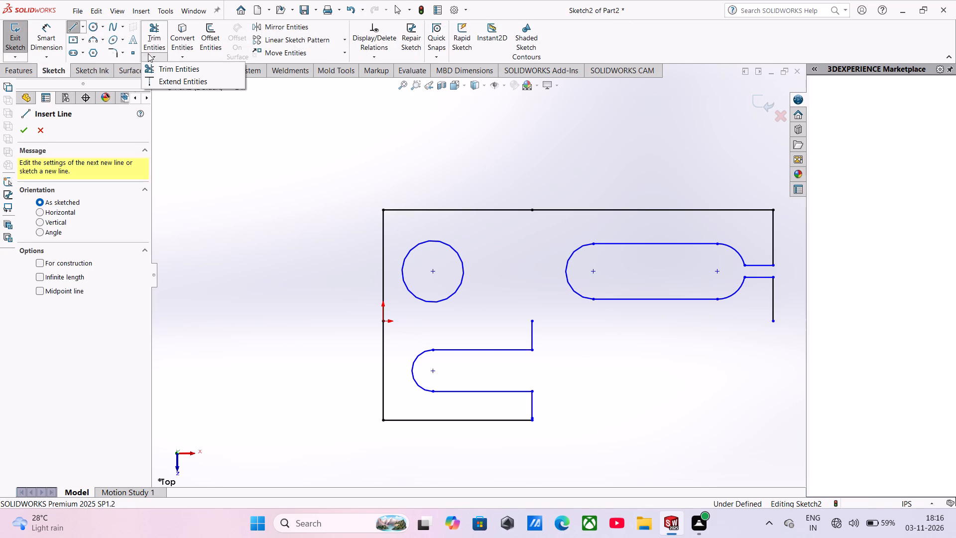
click(163, 80)
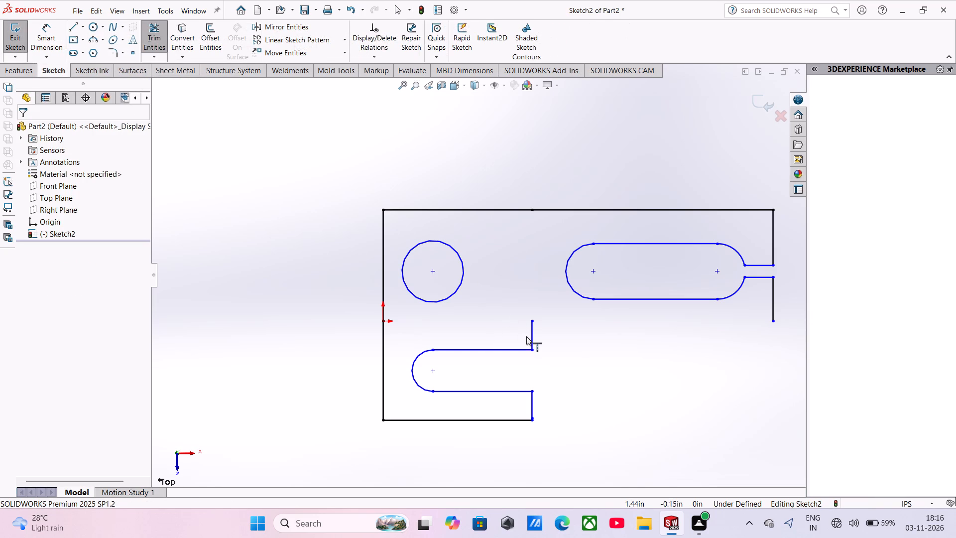
click(531, 330)
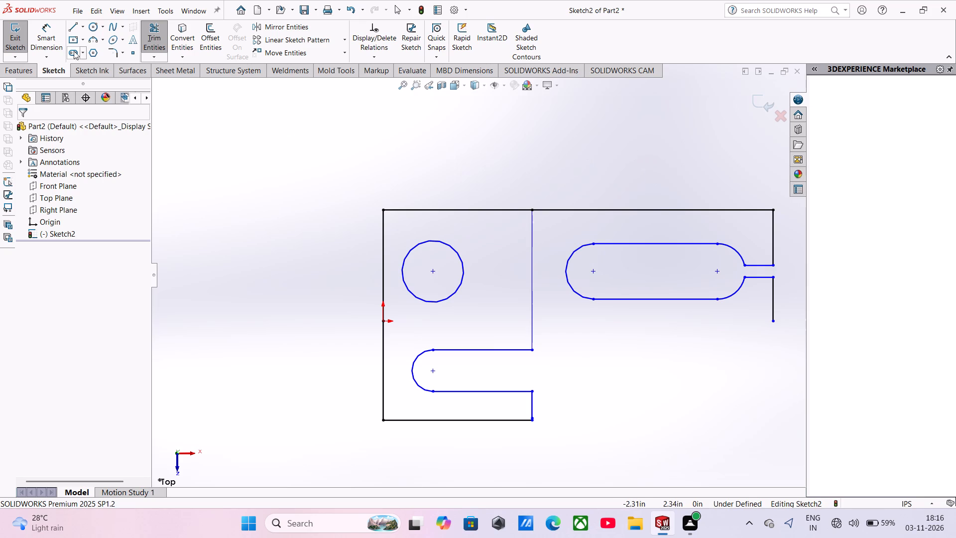
Sketch a vertical line about 1.41 in long from the open slot's upper mouth corner to the profile's top edge.
click(74, 22)
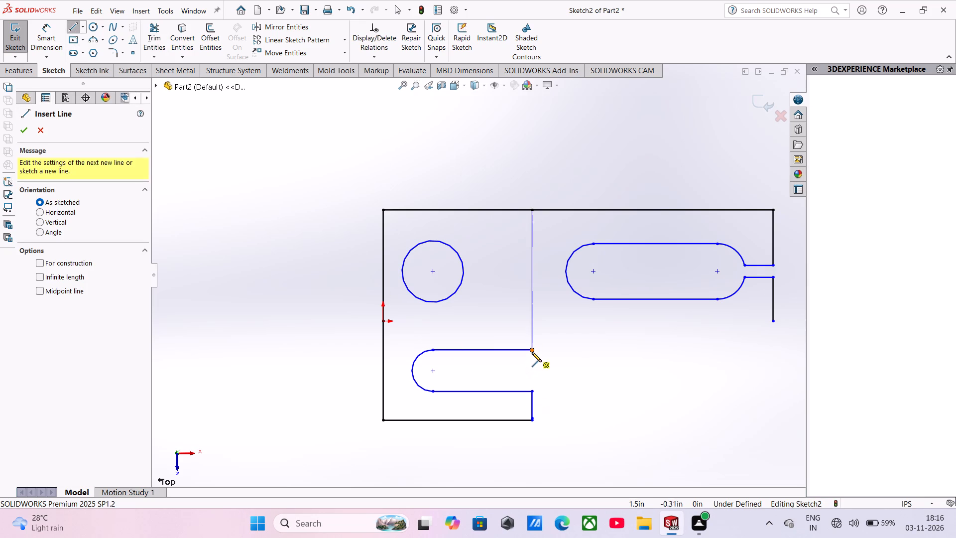
click(532, 352)
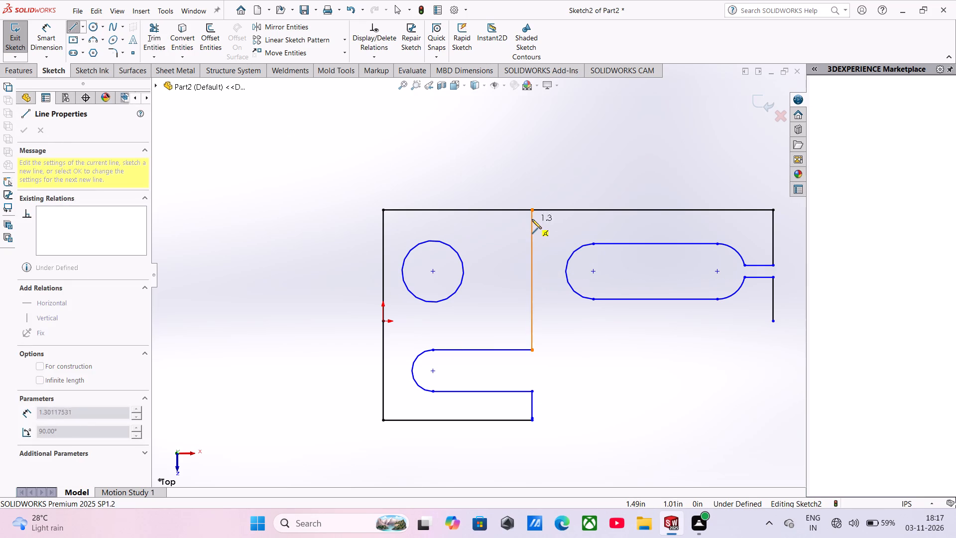
click(533, 209)
scroll(541, 239, down, 1)
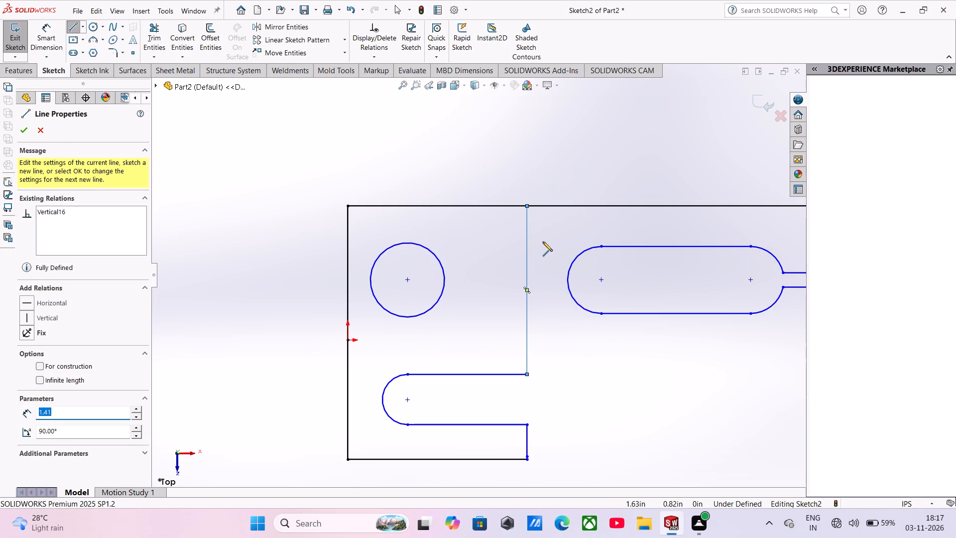
key(Escape)
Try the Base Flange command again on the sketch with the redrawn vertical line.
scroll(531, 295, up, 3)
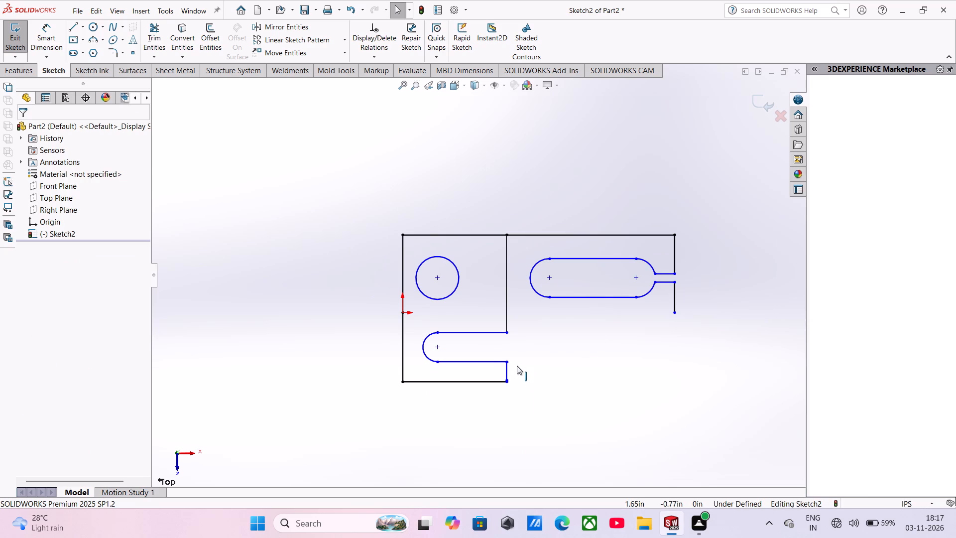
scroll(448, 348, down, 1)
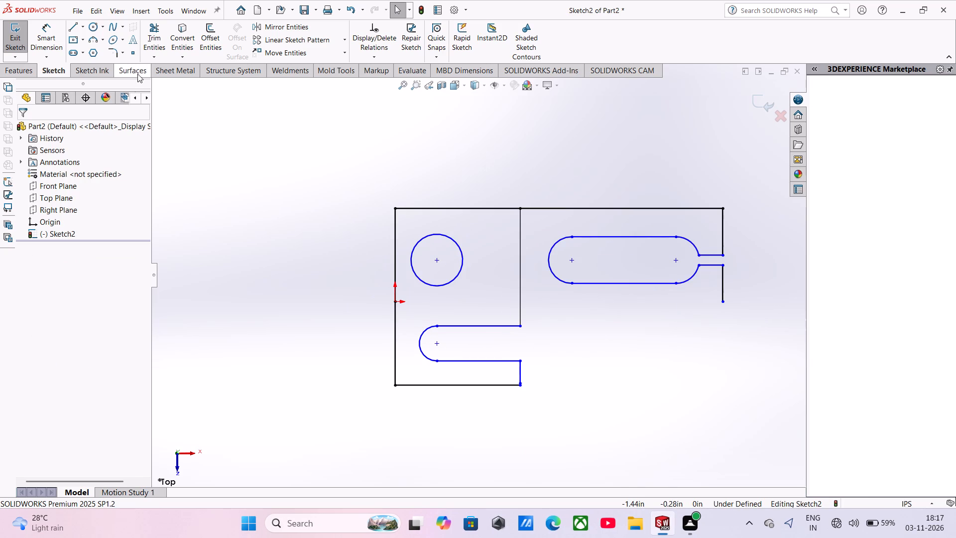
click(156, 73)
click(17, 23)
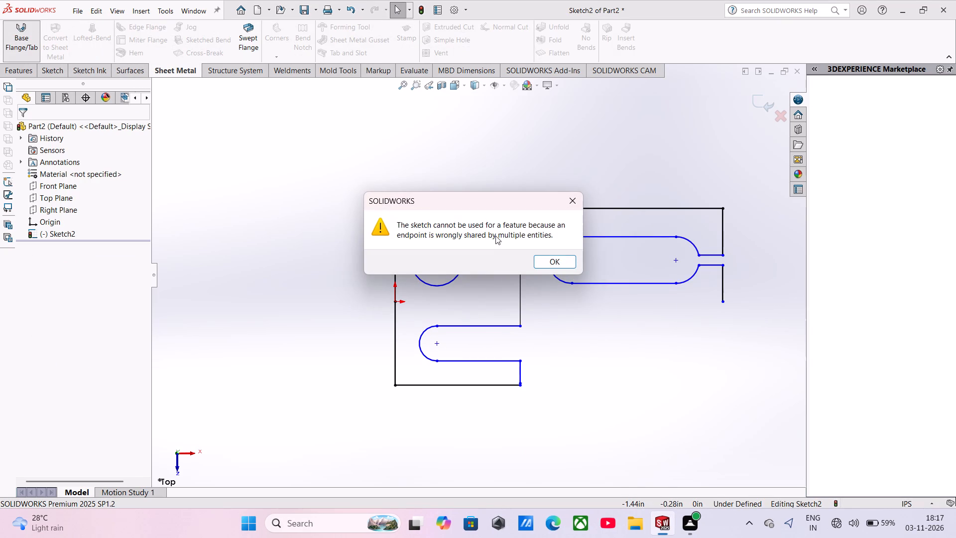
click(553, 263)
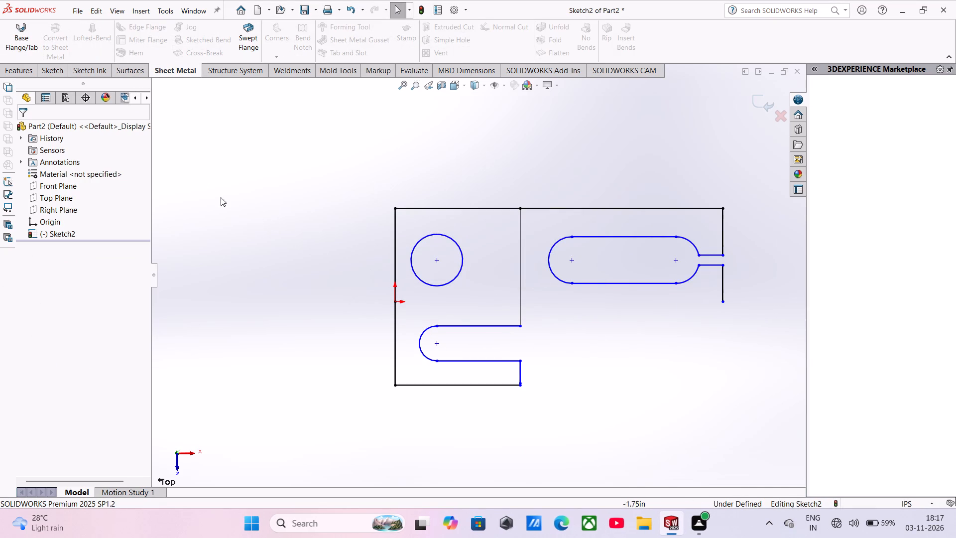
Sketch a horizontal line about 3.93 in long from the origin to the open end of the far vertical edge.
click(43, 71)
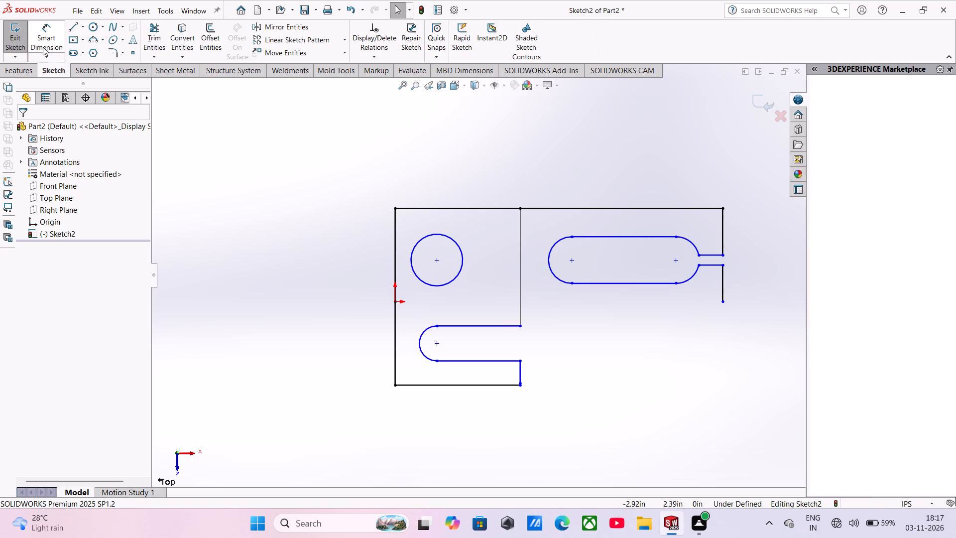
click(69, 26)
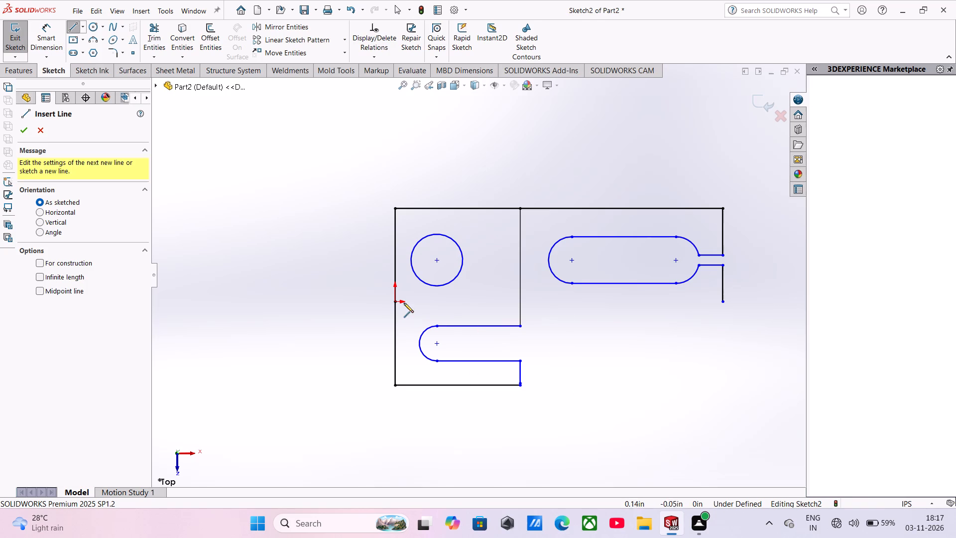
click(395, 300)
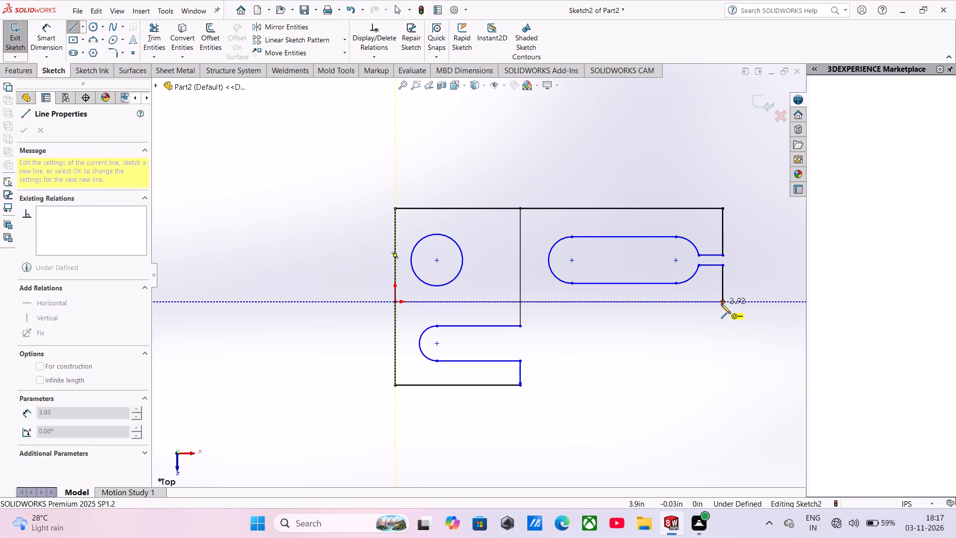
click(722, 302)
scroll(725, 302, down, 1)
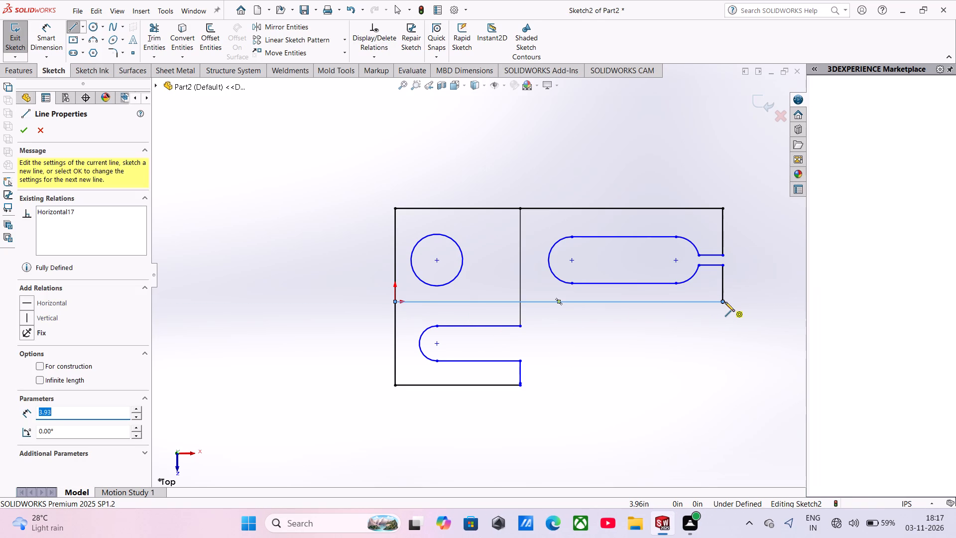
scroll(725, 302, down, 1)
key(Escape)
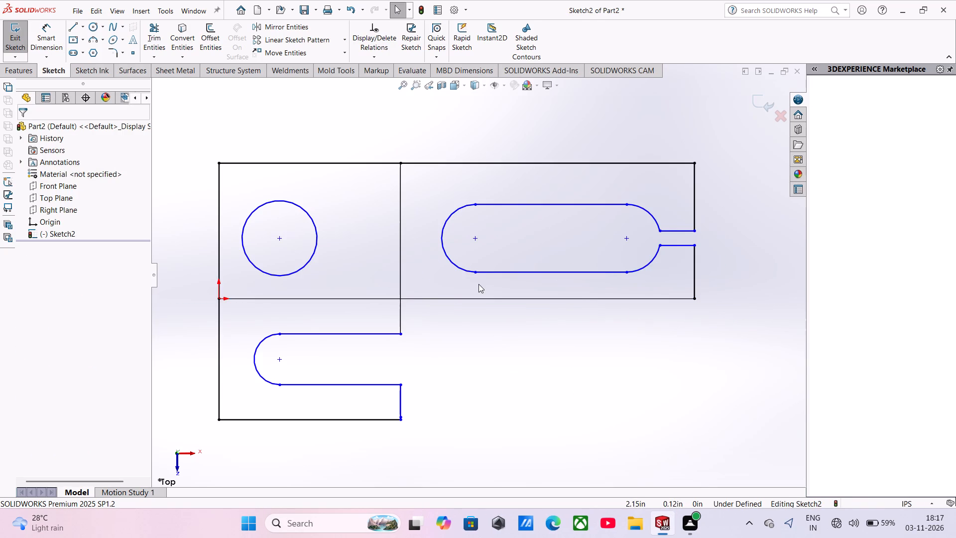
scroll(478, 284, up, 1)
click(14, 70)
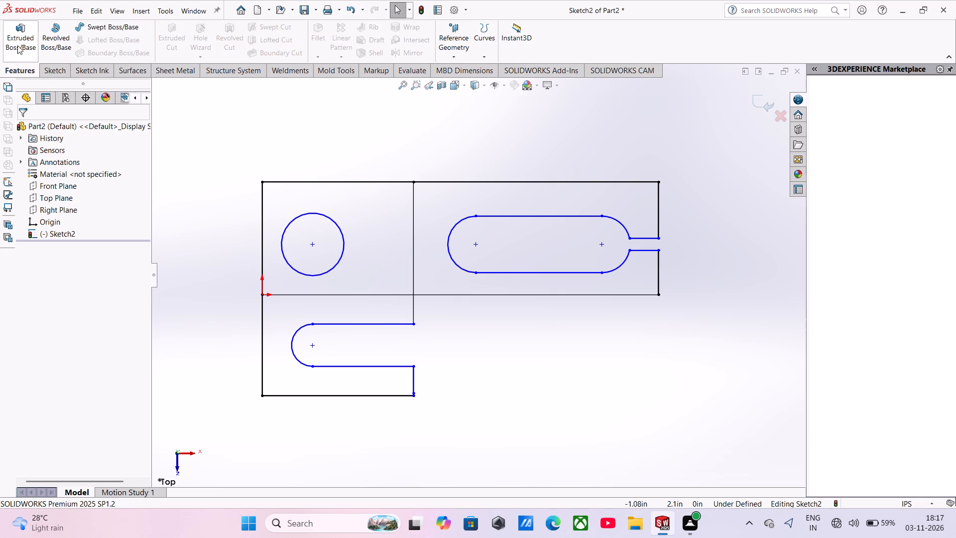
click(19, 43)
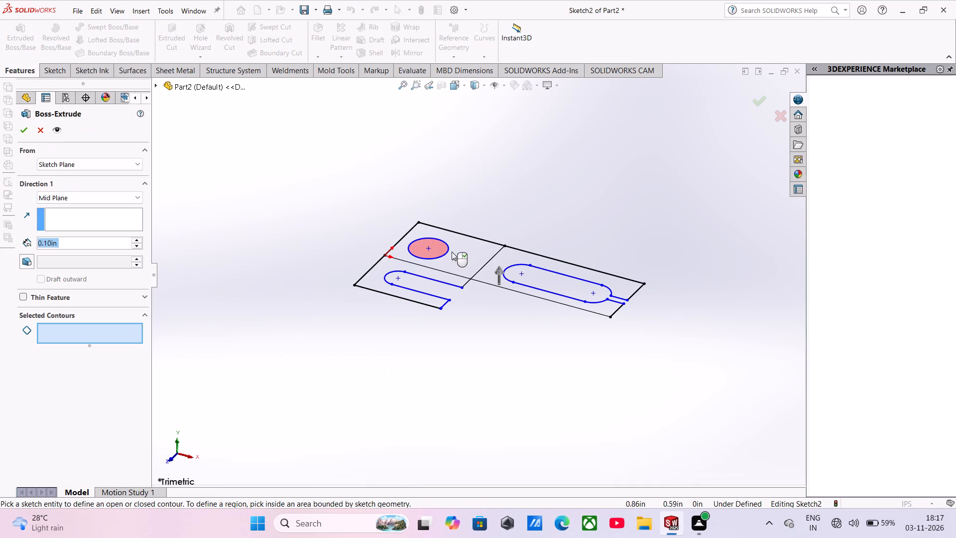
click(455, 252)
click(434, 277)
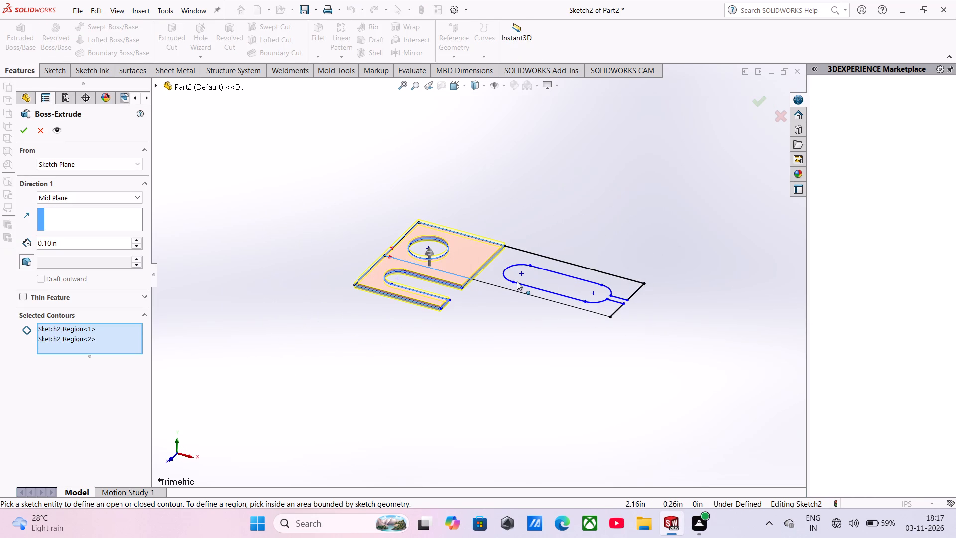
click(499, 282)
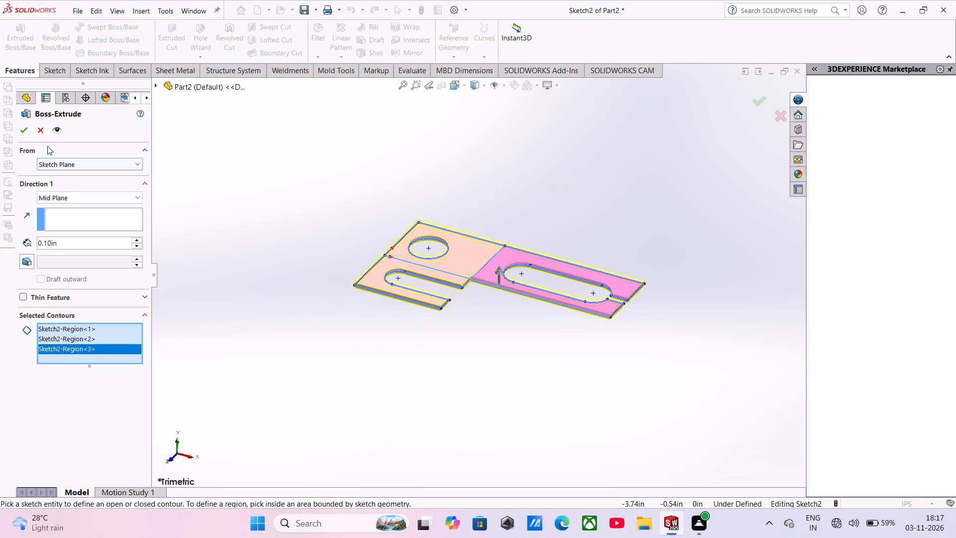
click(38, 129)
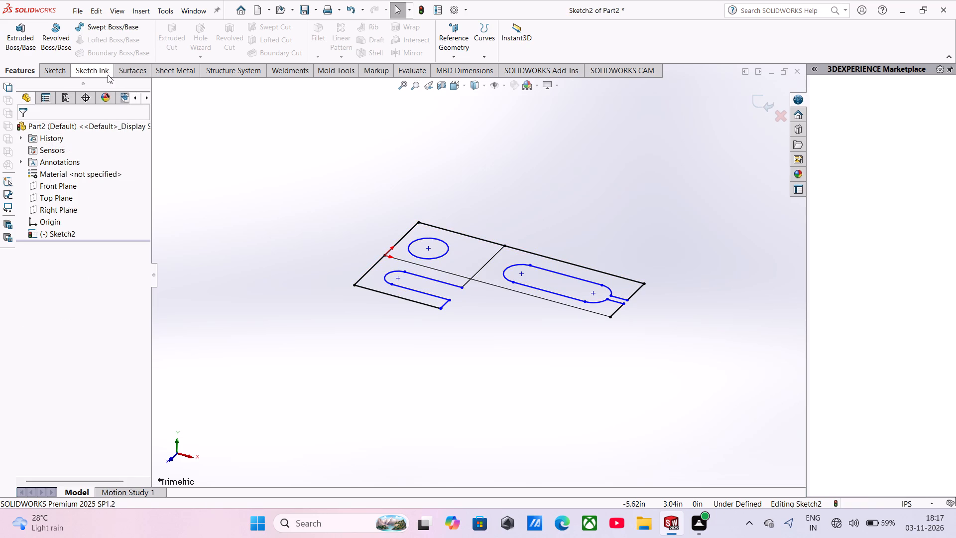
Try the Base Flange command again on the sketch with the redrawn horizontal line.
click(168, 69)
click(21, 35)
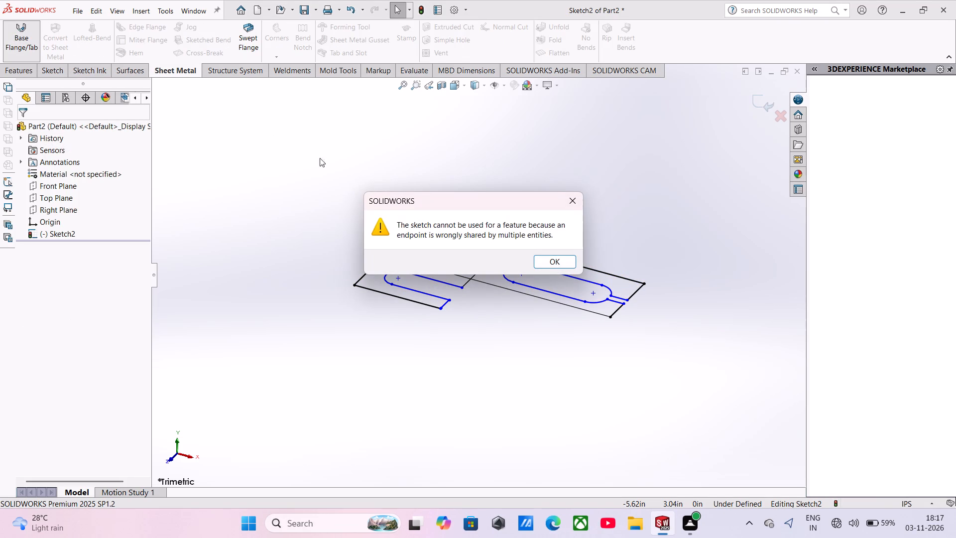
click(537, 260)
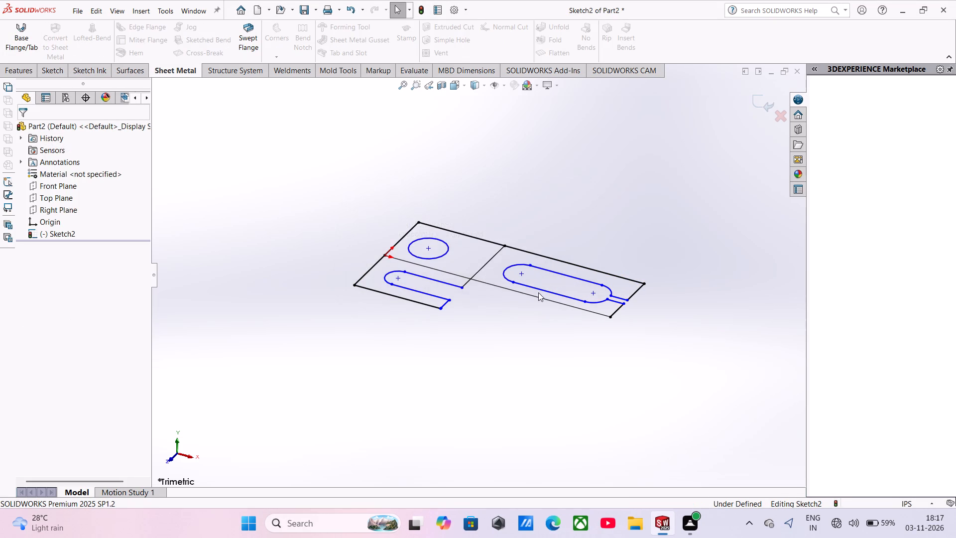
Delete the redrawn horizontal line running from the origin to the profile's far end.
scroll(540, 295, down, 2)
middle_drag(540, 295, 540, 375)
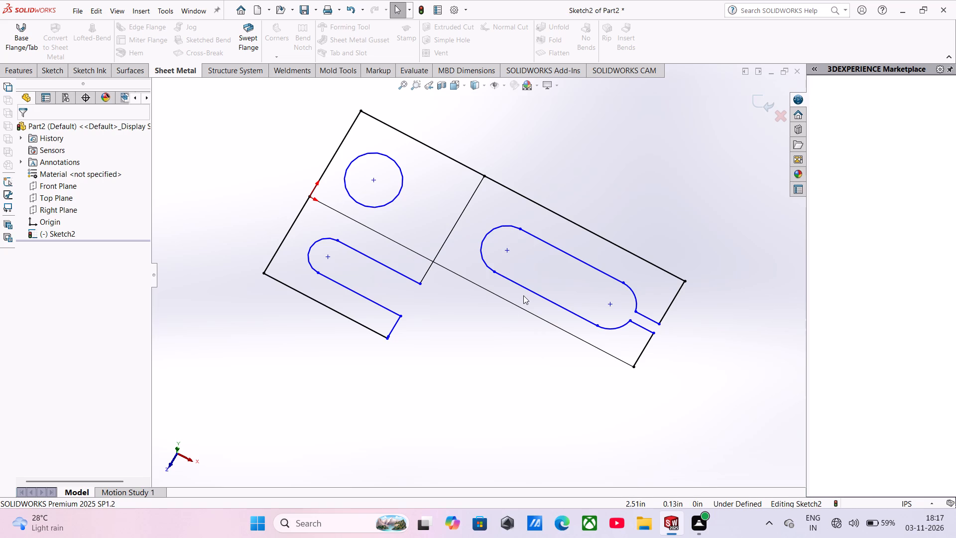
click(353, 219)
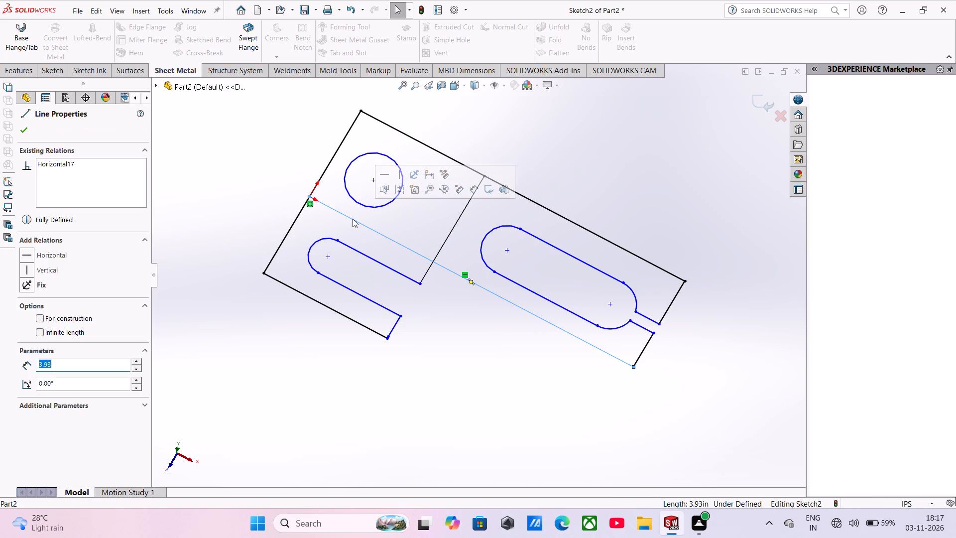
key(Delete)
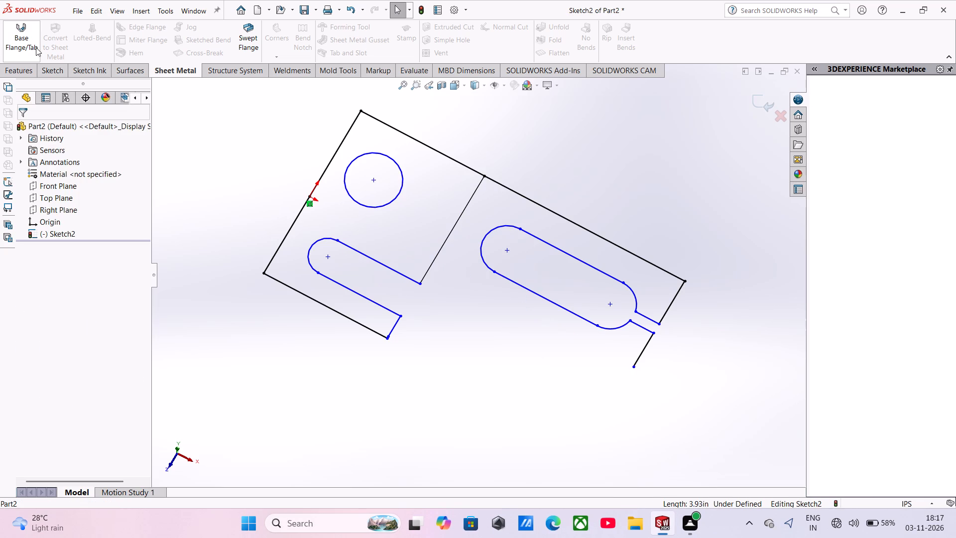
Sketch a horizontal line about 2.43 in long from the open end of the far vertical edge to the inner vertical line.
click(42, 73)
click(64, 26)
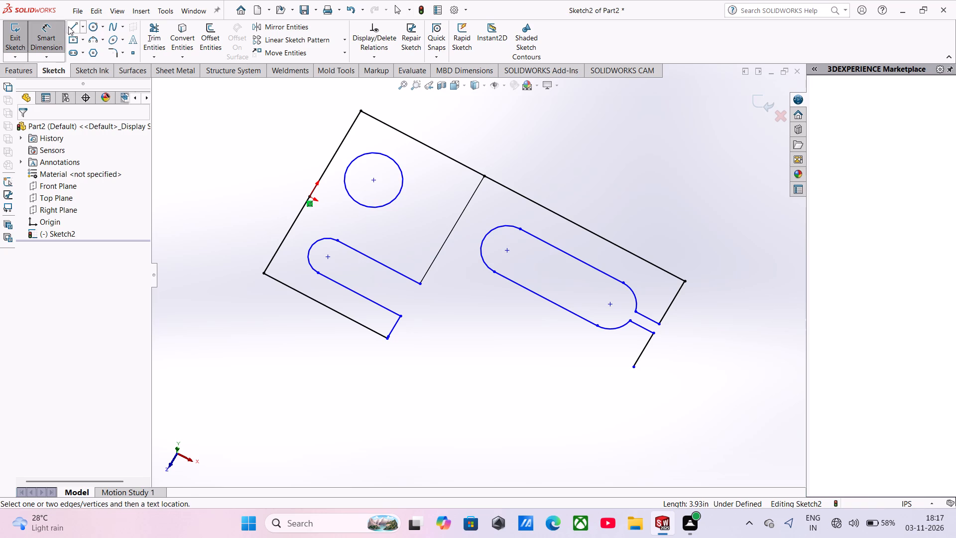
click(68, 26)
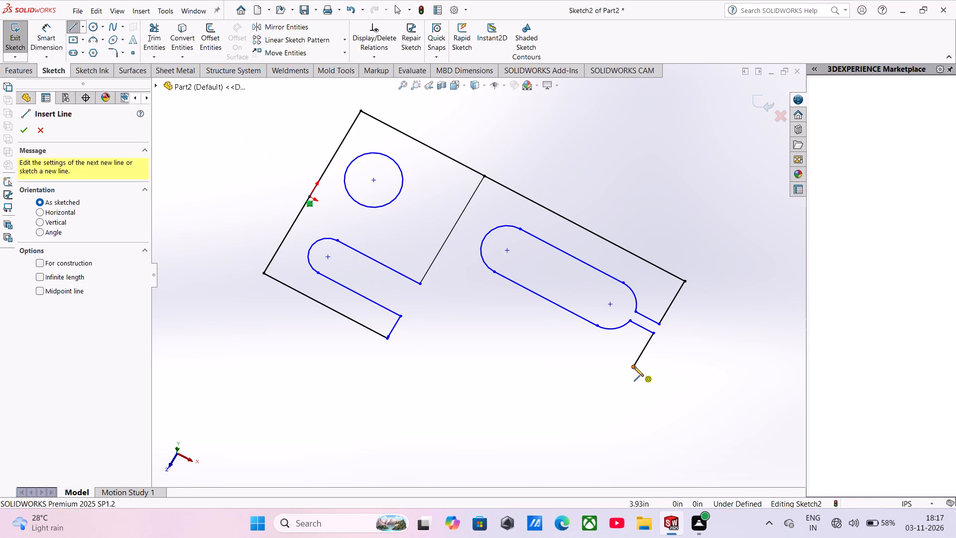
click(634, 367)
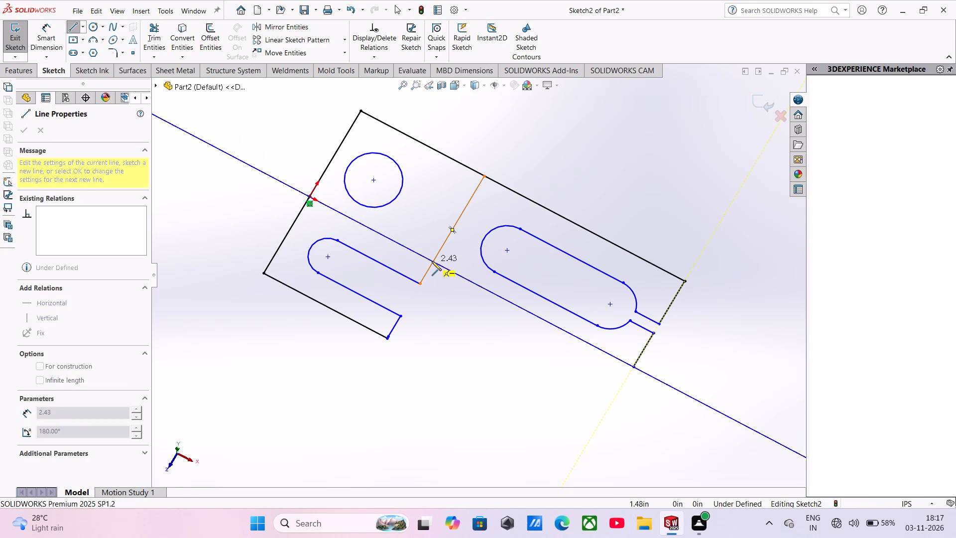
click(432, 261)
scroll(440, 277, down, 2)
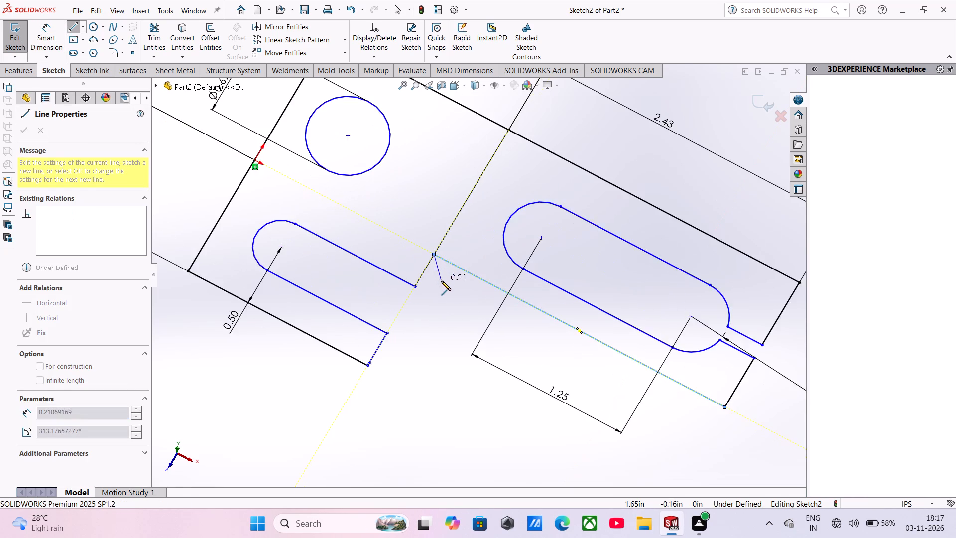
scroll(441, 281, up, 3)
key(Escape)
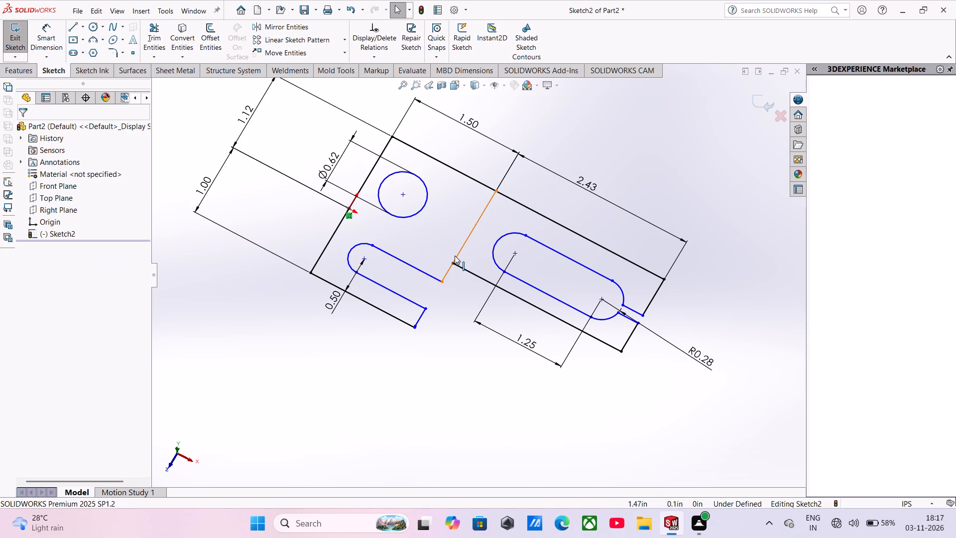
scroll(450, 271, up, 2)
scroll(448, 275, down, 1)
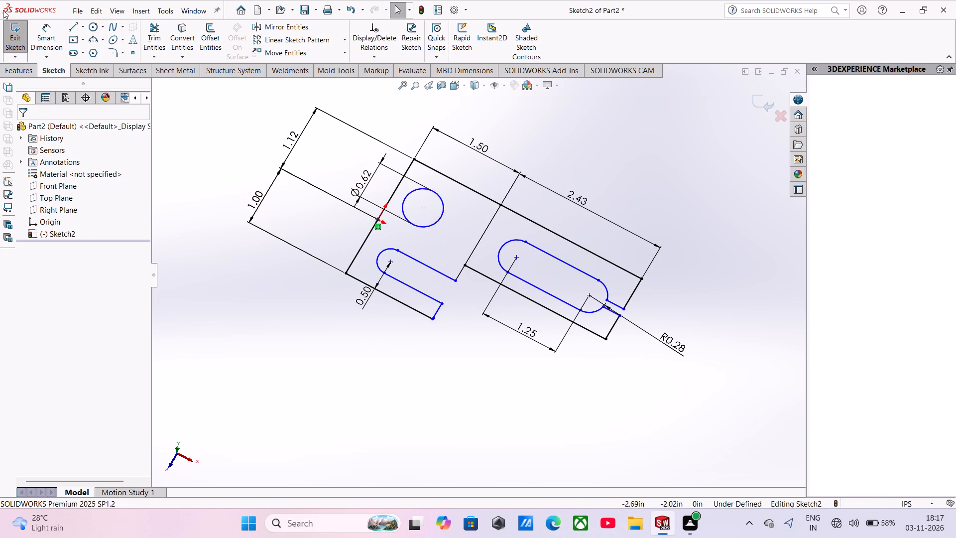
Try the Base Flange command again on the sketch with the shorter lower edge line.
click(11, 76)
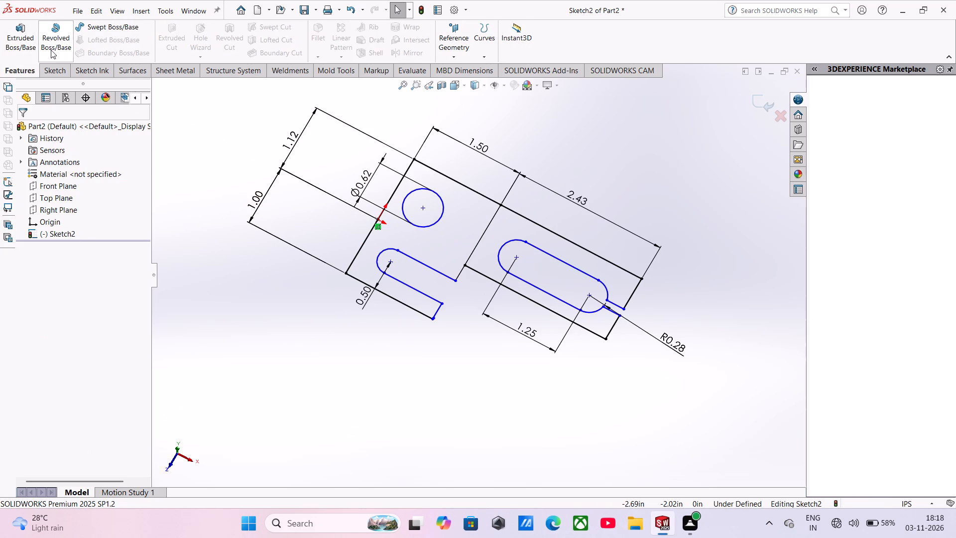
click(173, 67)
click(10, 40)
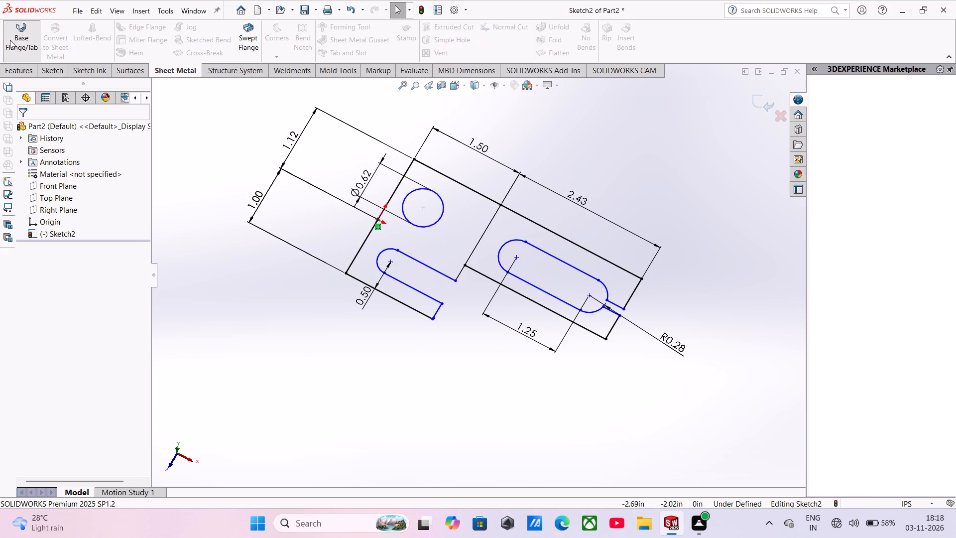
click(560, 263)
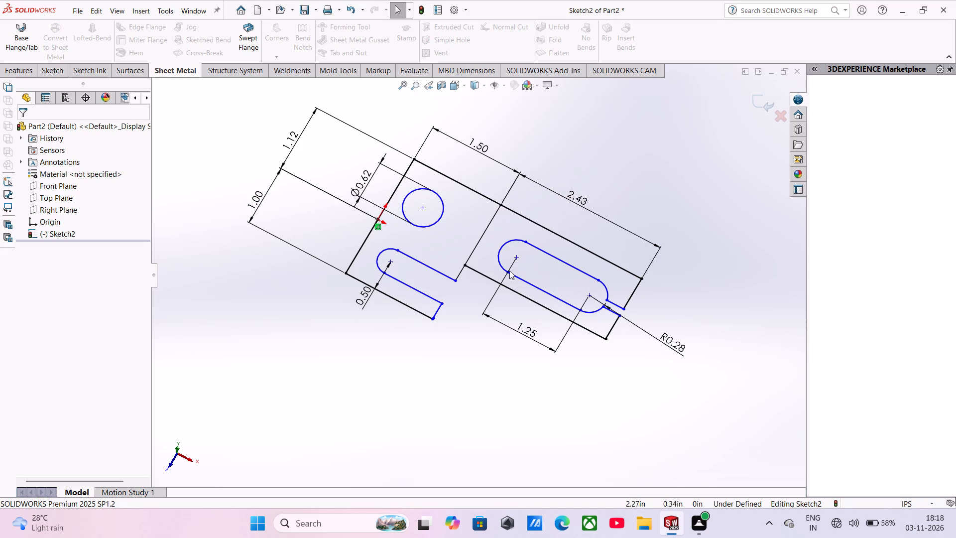
Examine the profile's corners, slots and line junctions for wrongly shared endpoints.
middle_click(433, 289)
scroll(433, 289, down, 3)
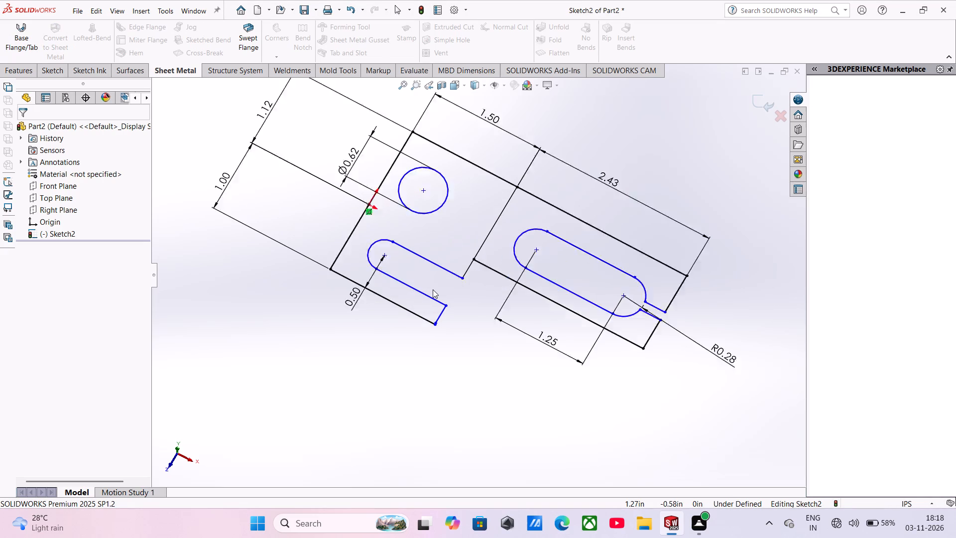
scroll(422, 273, down, 3)
scroll(421, 241, up, 6)
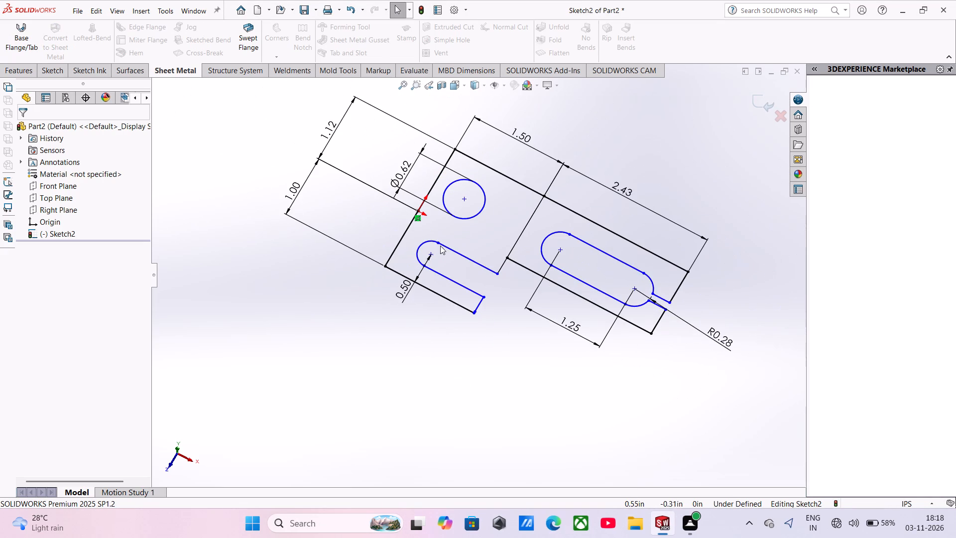
scroll(449, 224, down, 3)
scroll(535, 308, up, 4)
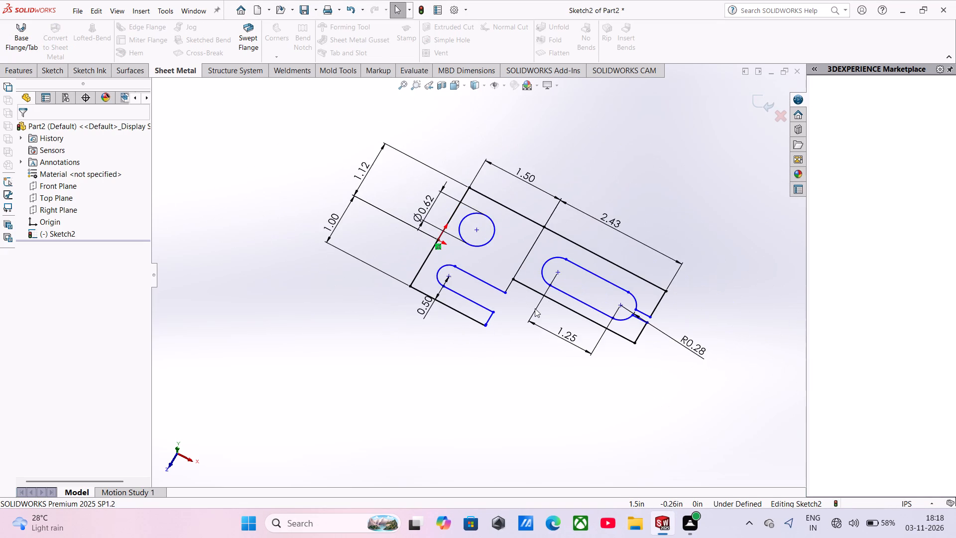
scroll(535, 308, down, 2)
middle_drag(535, 308, 551, 263)
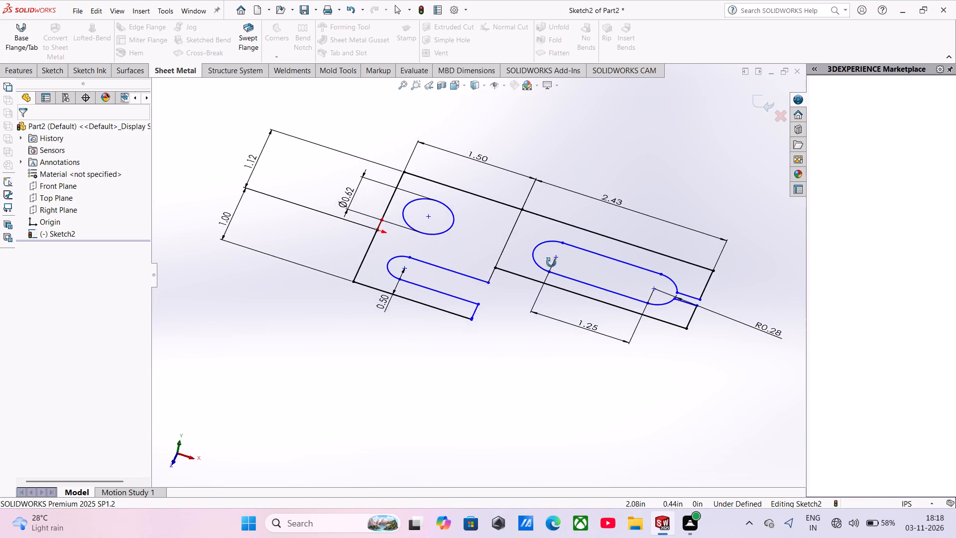
middle_drag(551, 263, 547, 300)
scroll(469, 229, up, 1)
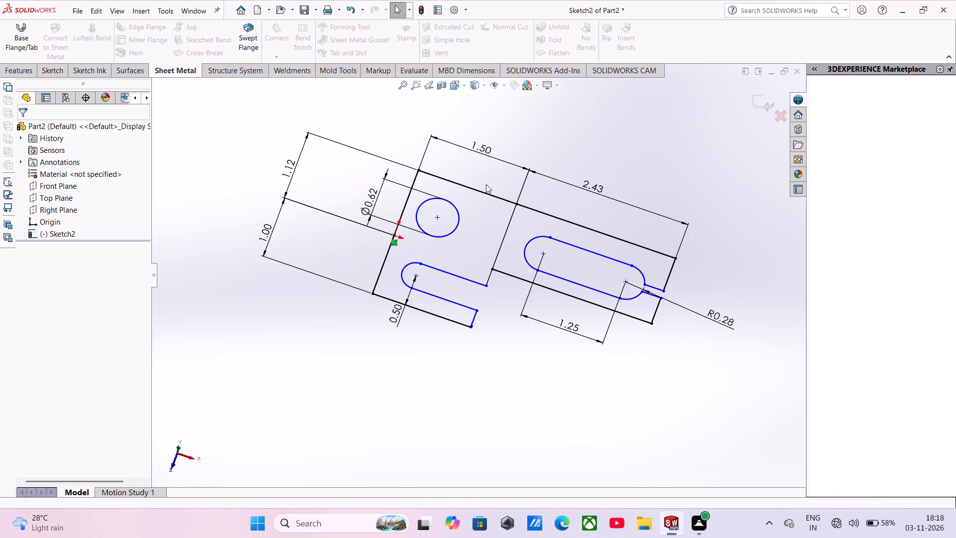
scroll(486, 184, up, 2)
middle_drag(486, 184, 471, 135)
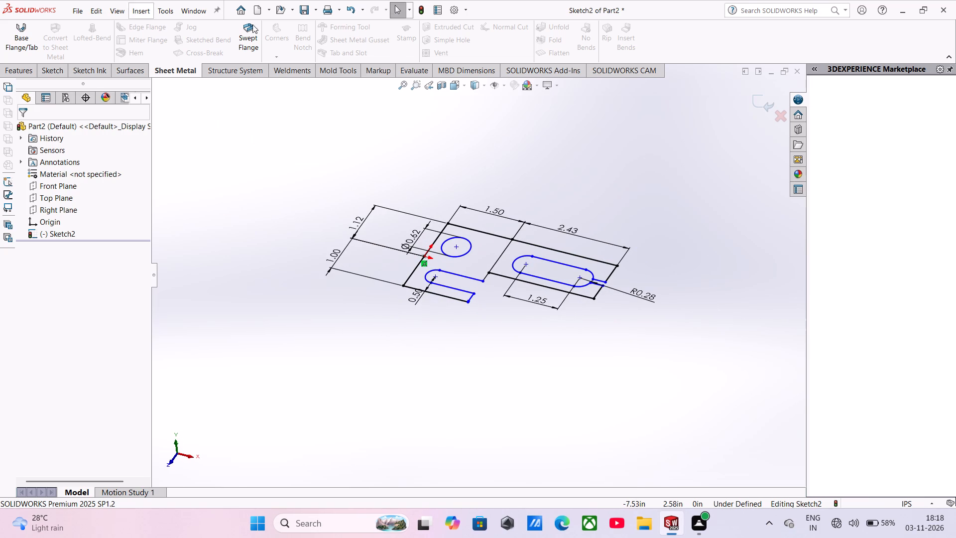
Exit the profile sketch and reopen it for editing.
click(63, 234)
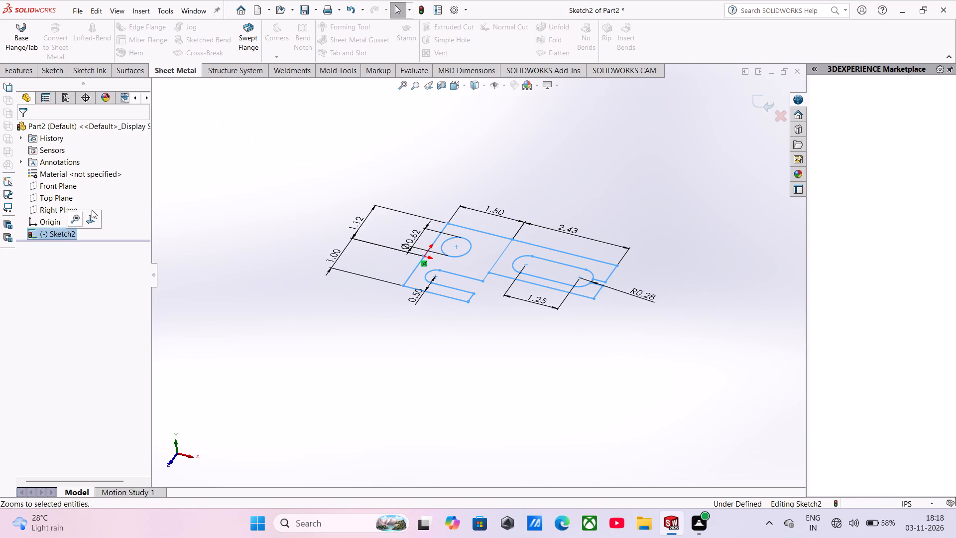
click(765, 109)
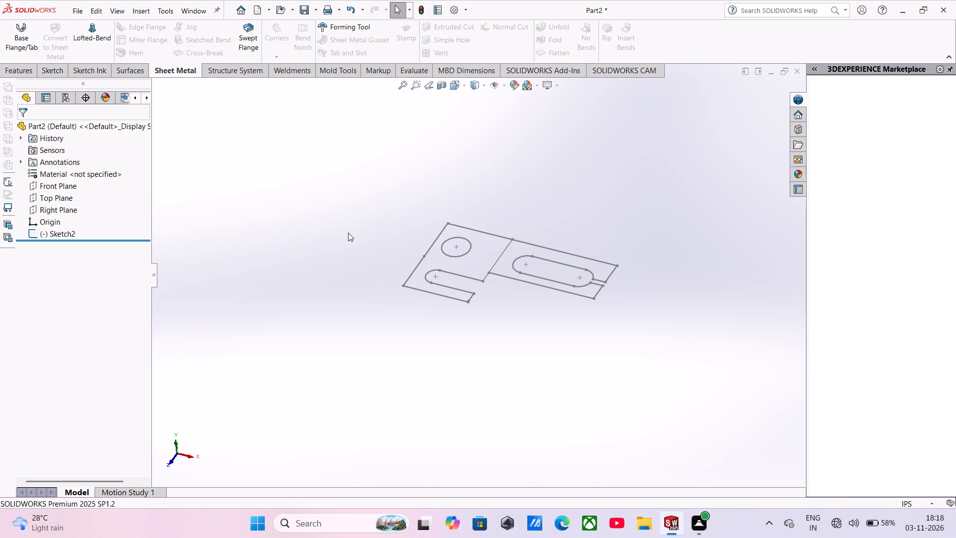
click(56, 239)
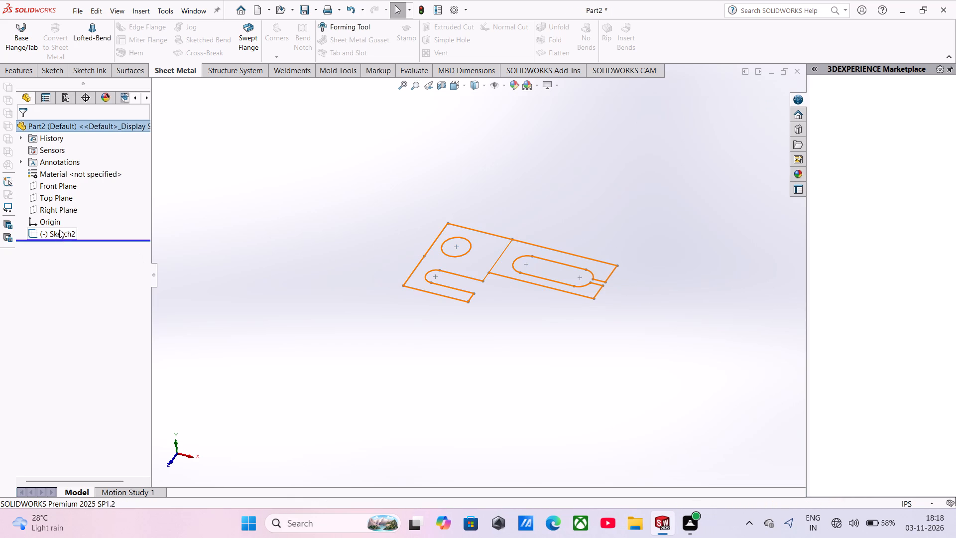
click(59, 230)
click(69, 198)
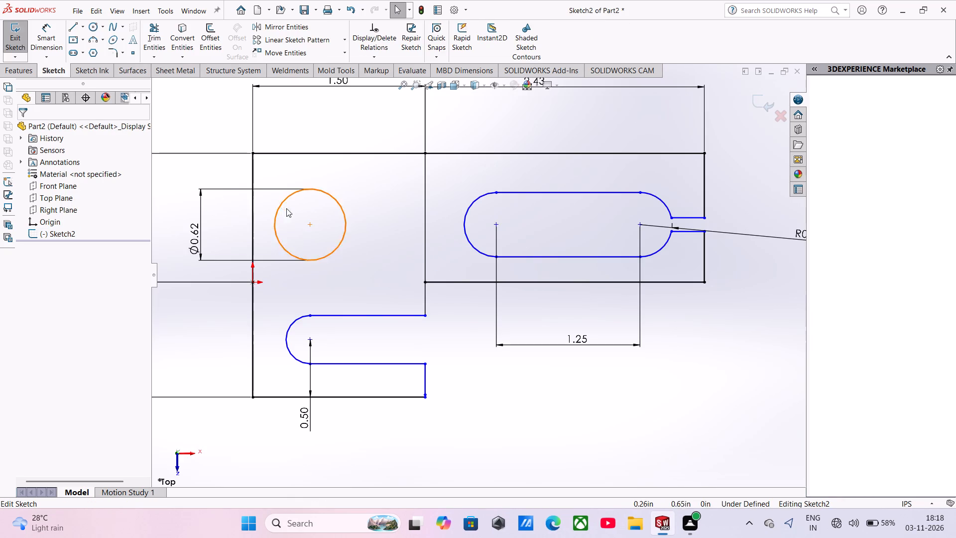
Trim away the entire 2.43 in section, including its outer edges, the closed slot and the narrow opening, using Trim to closest.
scroll(329, 214, up, 3)
click(153, 40)
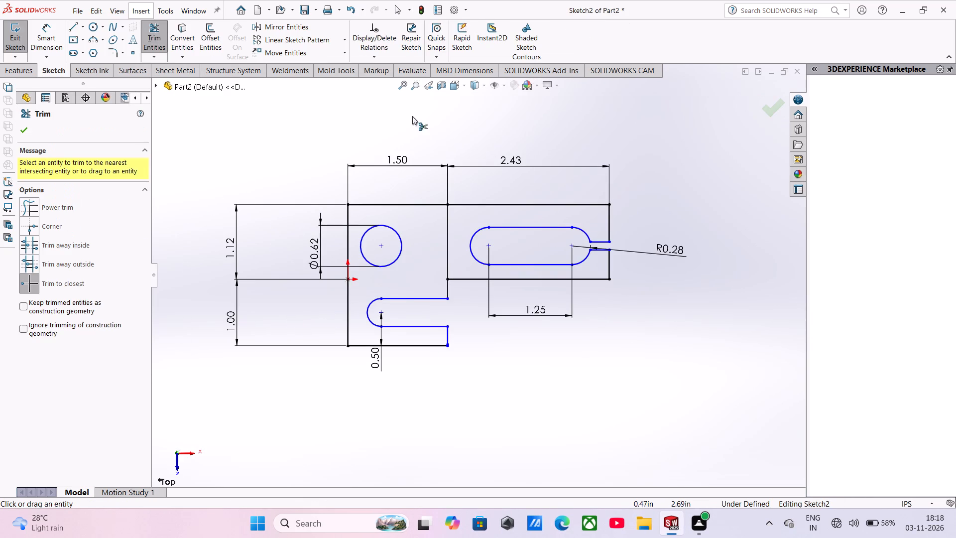
click(471, 208)
click(471, 205)
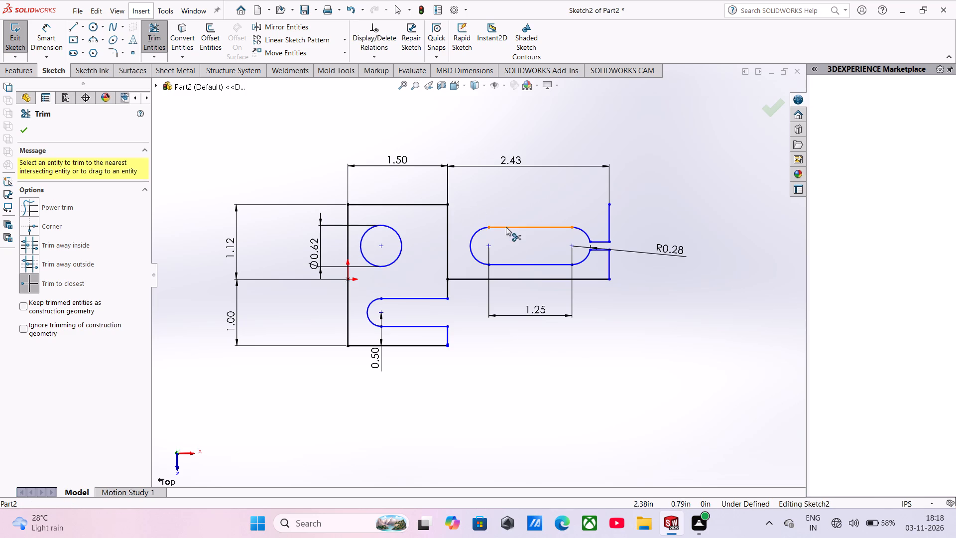
click(506, 227)
double_click(476, 238)
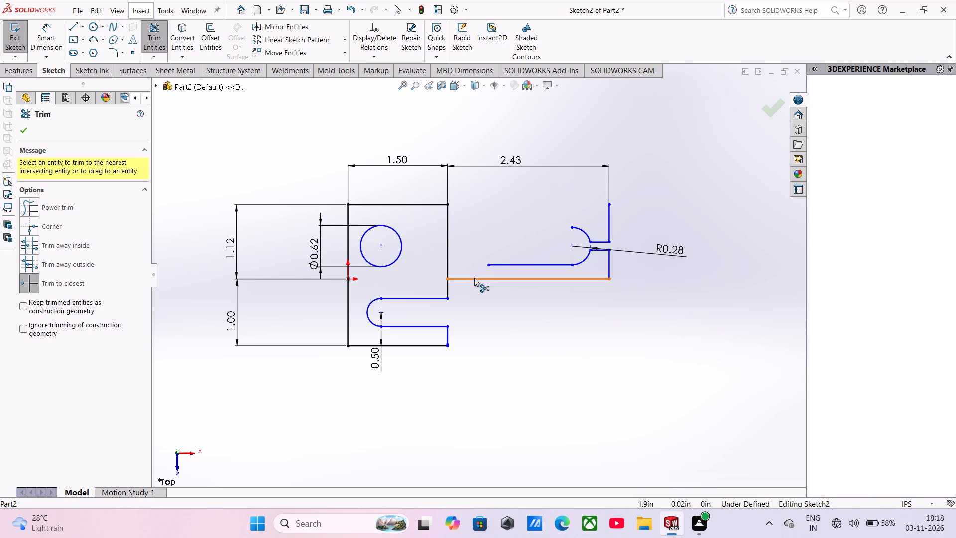
click(474, 278)
click(501, 263)
click(591, 253)
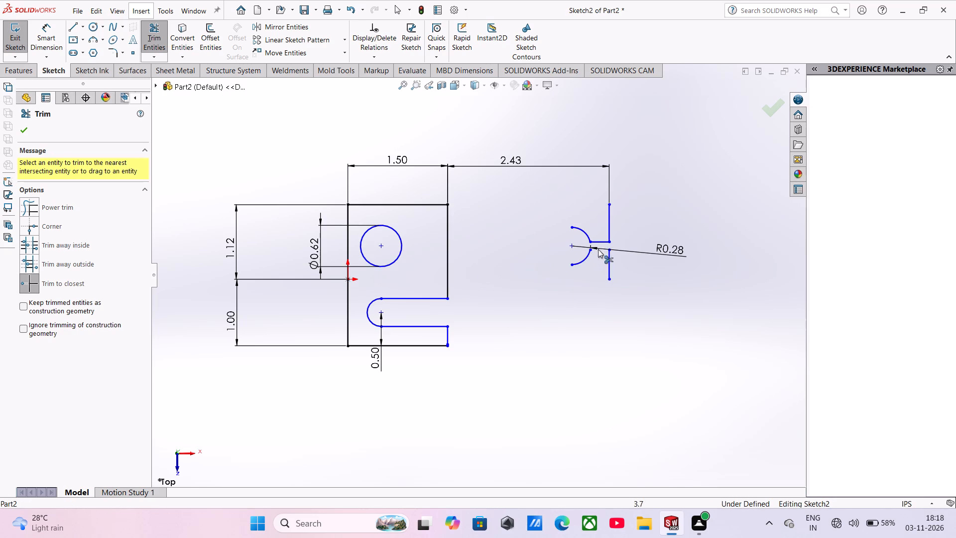
click(607, 256)
click(584, 260)
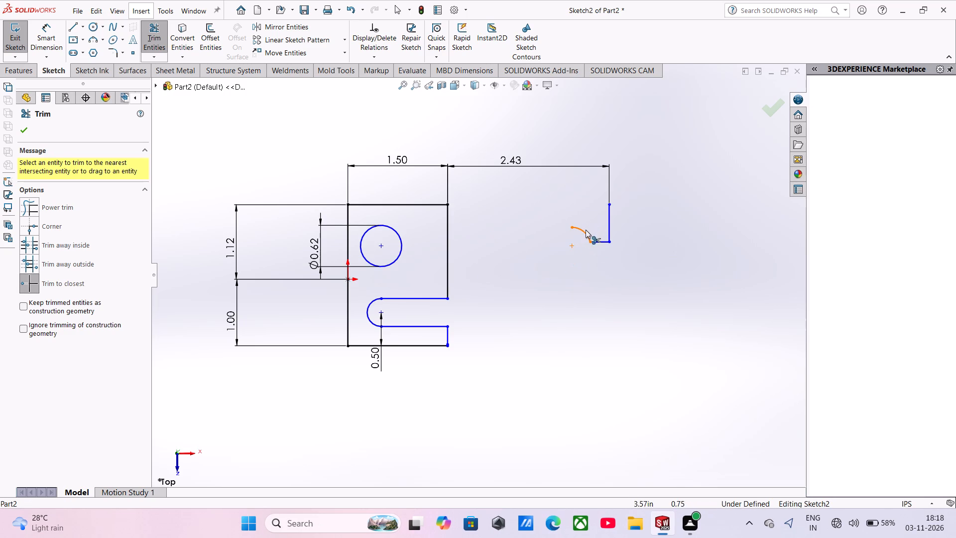
click(586, 230)
click(602, 238)
click(604, 242)
click(608, 230)
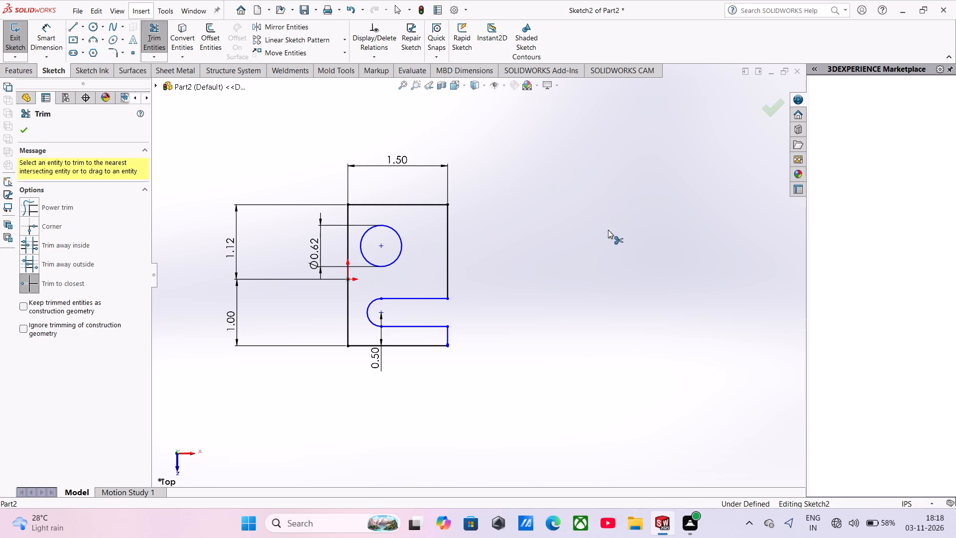
scroll(372, 228, down, 4)
scroll(406, 305, up, 3)
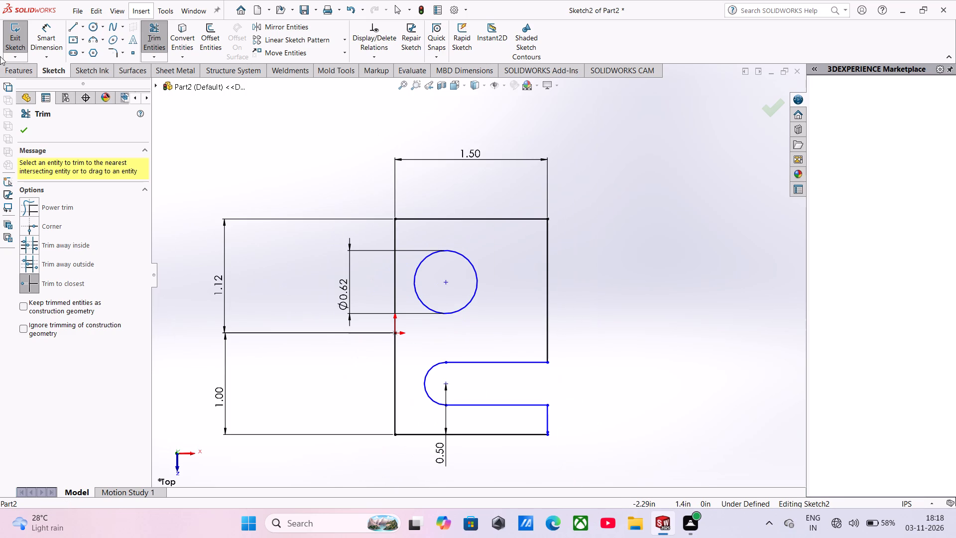
click(21, 133)
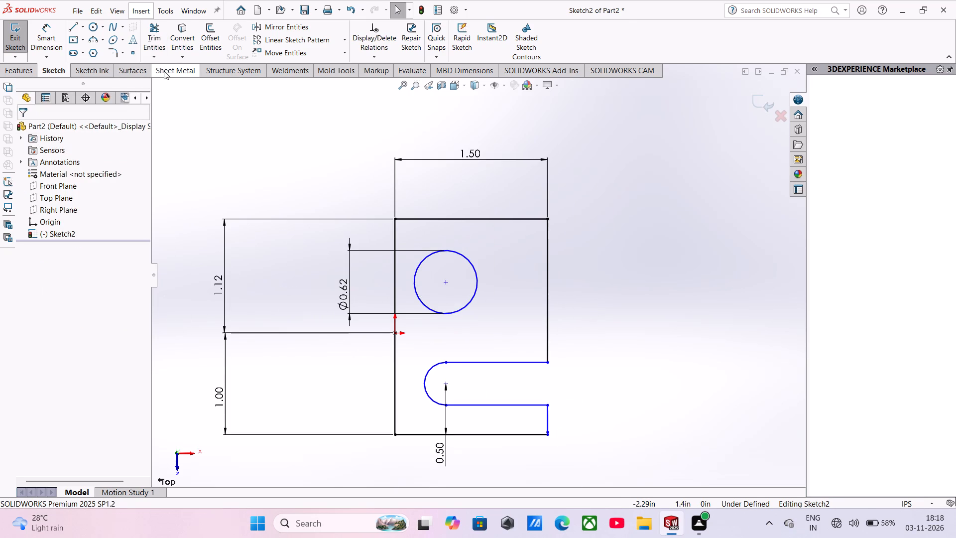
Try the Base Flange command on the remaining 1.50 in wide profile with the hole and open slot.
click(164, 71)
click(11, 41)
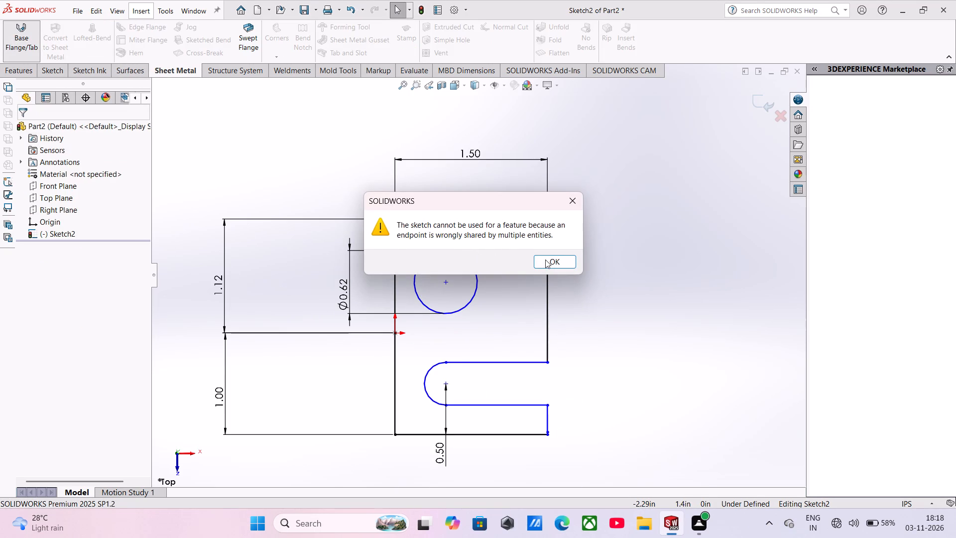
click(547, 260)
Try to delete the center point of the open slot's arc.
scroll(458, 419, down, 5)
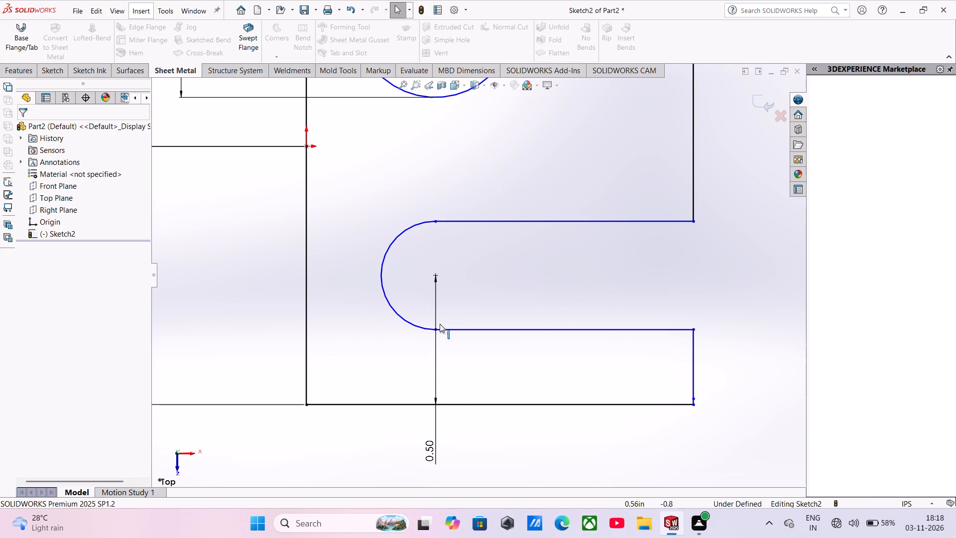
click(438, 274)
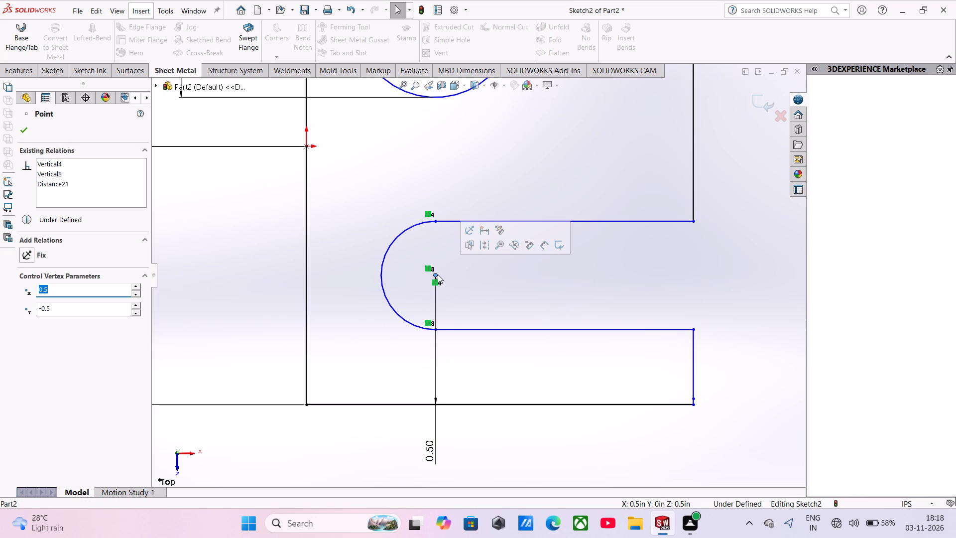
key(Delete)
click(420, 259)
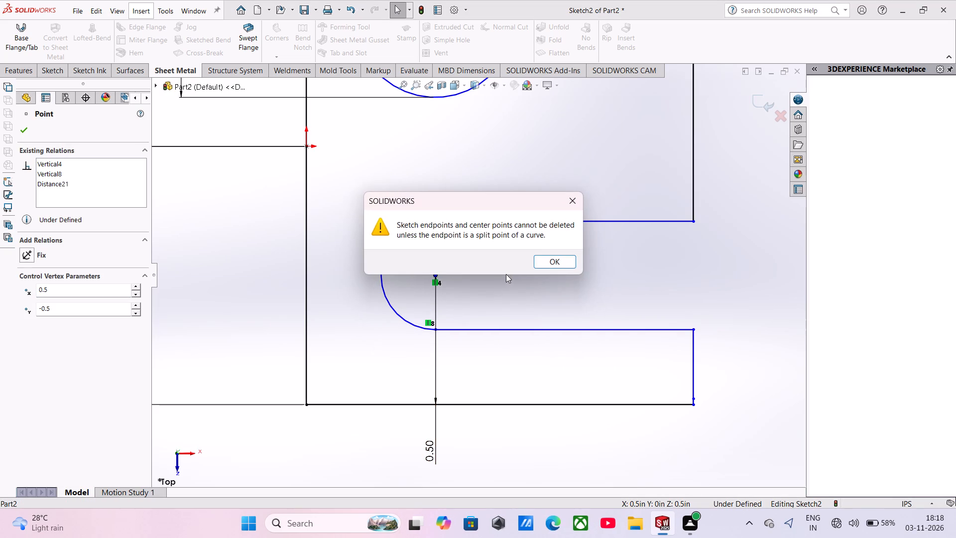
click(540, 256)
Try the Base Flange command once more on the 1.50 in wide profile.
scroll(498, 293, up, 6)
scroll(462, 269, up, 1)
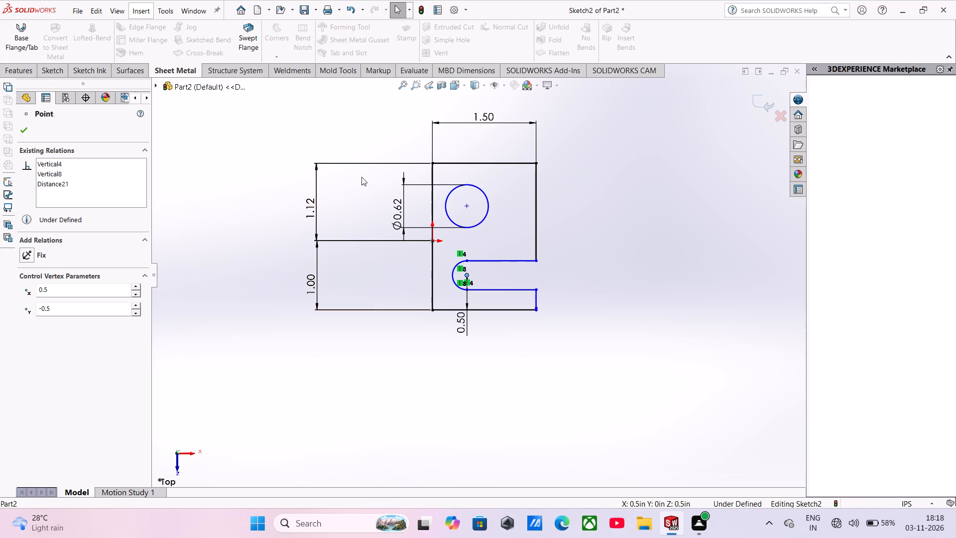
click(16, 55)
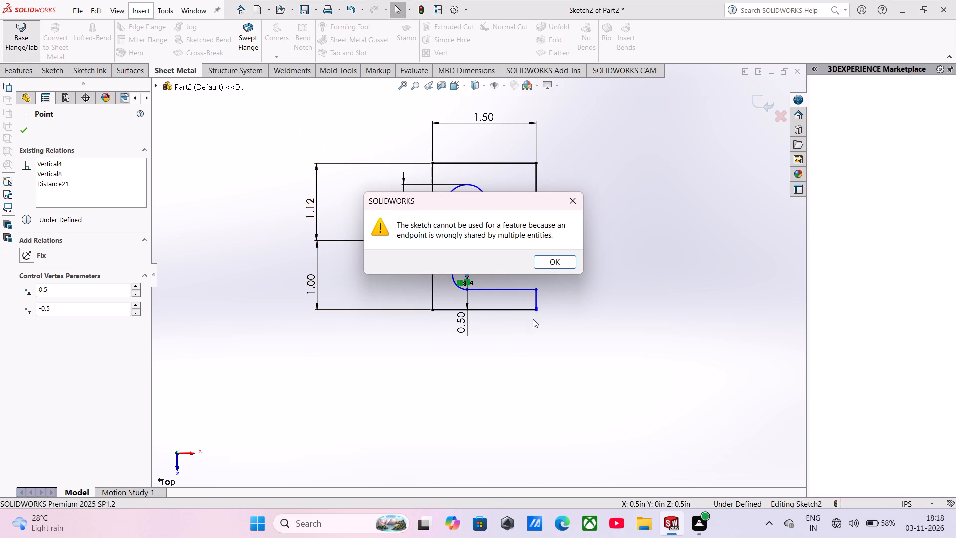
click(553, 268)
Trim away the 1.50 in profile's upper edge, hole circle, origin-side vertical edge and open slot outline using Trim to closest.
click(52, 67)
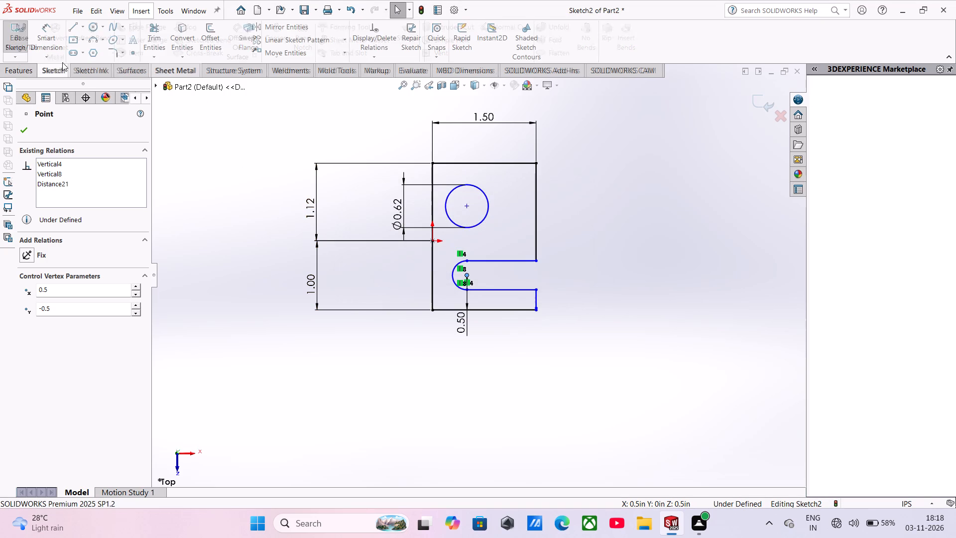
click(152, 31)
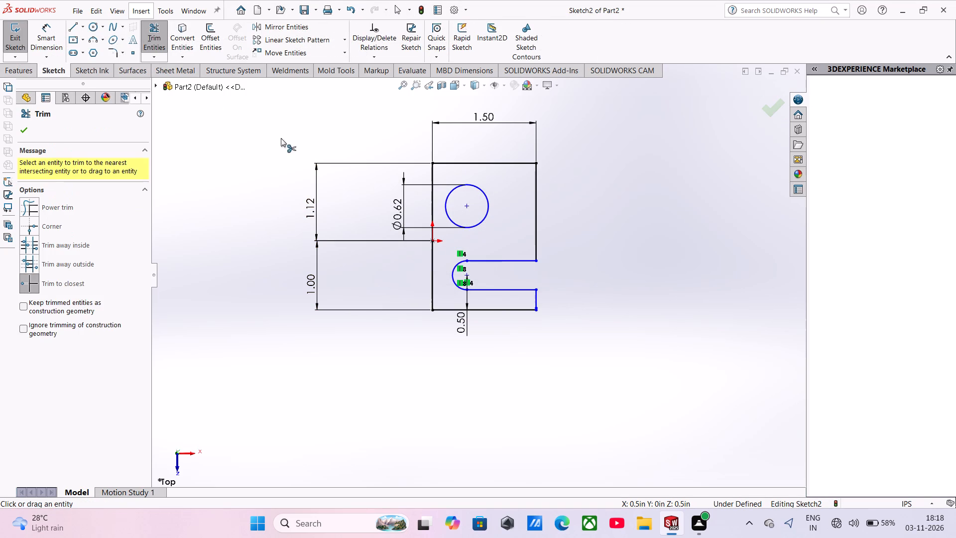
double_click(518, 167)
click(512, 165)
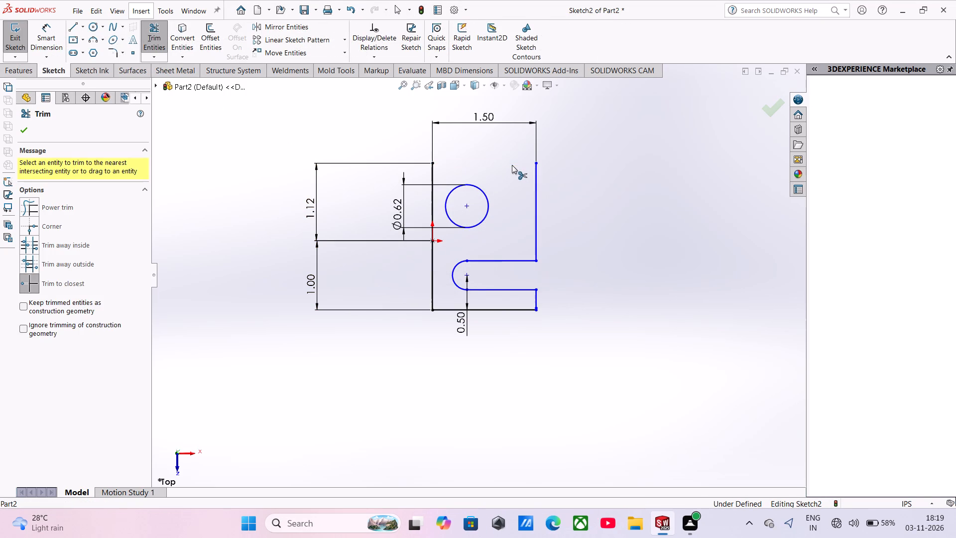
click(480, 190)
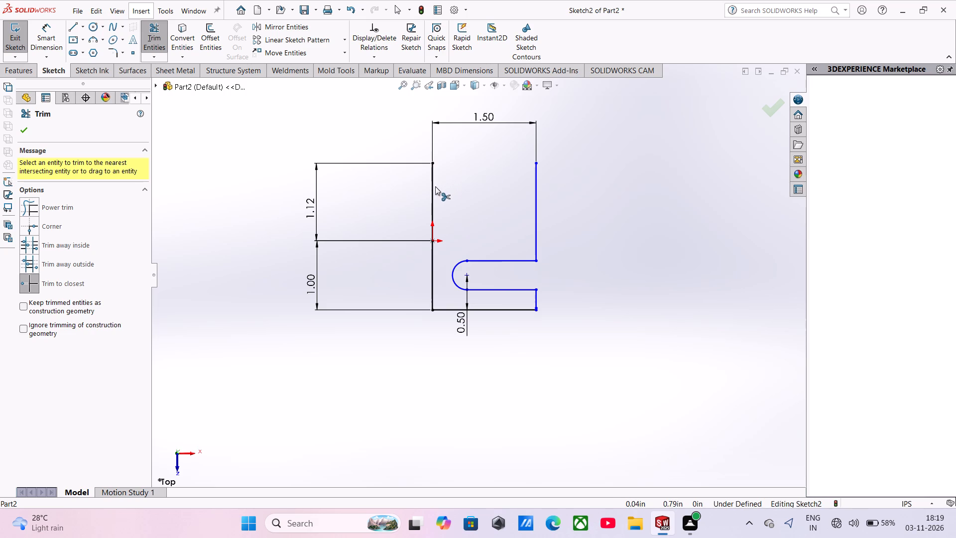
click(435, 186)
click(431, 287)
click(456, 269)
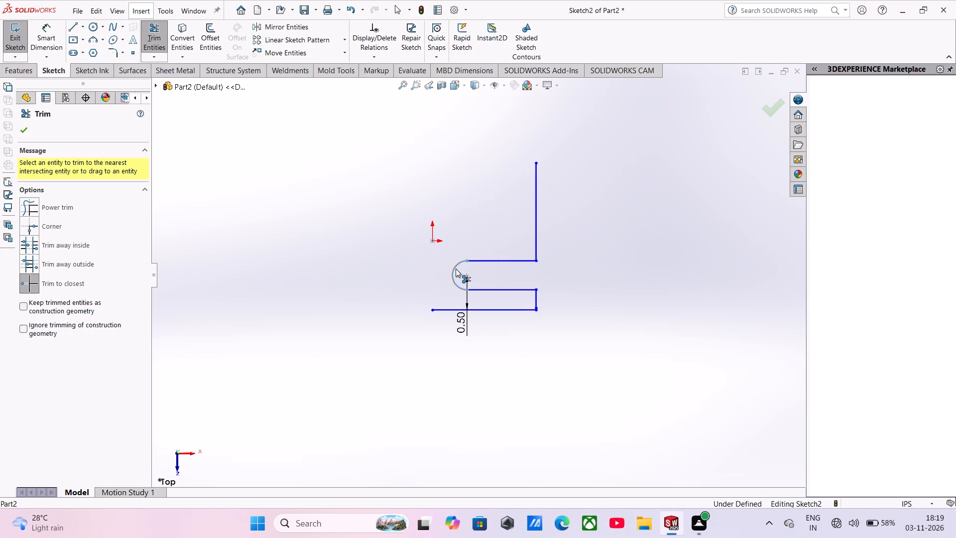
click(483, 262)
click(484, 290)
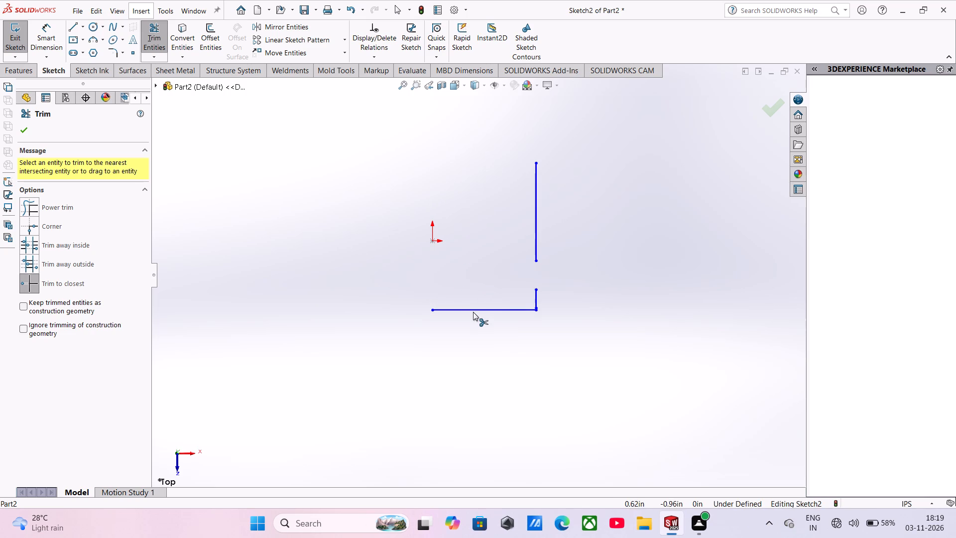
Trim away the remaining lower edge and both vertical segments on the slot's open side, leaving the sketch empty.
click(473, 312)
click(536, 299)
scroll(536, 299, down, 5)
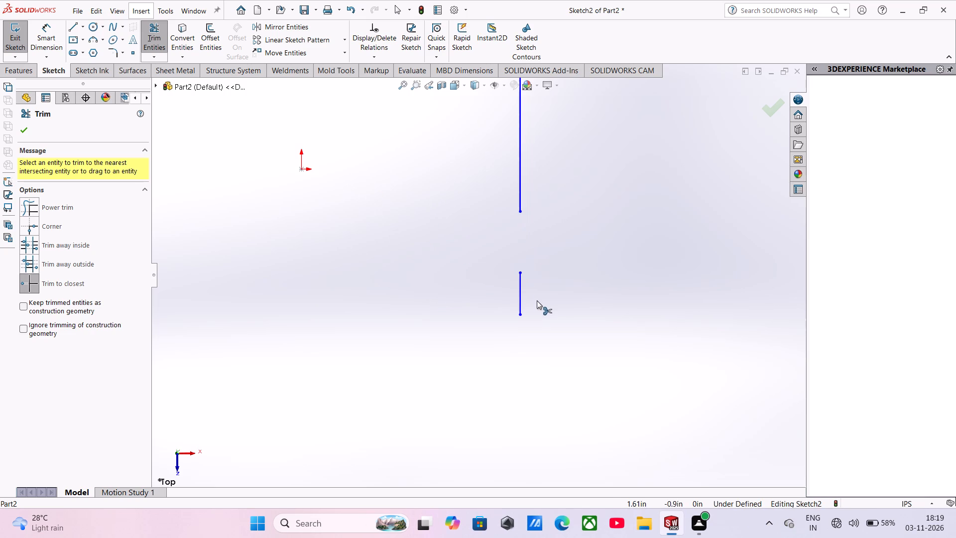
click(520, 301)
click(518, 184)
scroll(519, 188, up, 2)
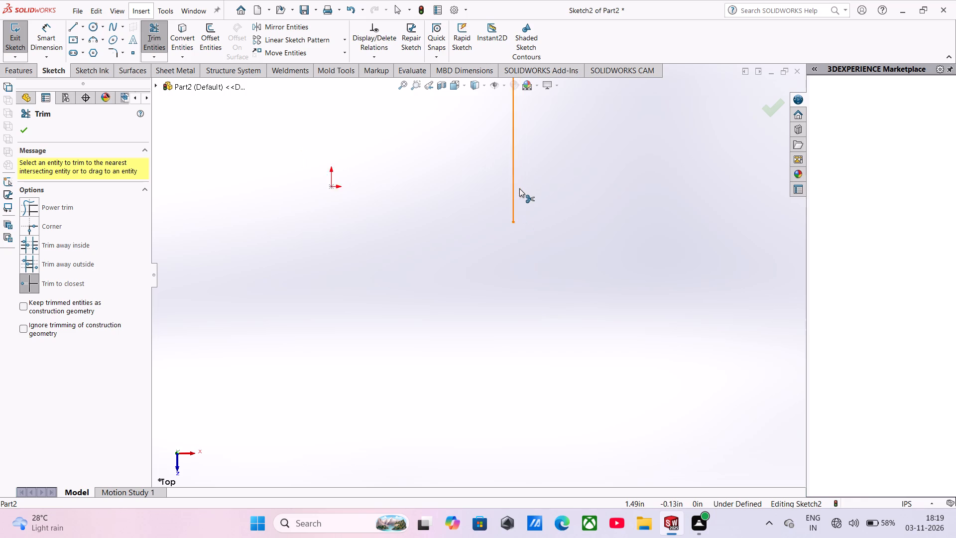
scroll(519, 188, up, 2)
click(499, 215)
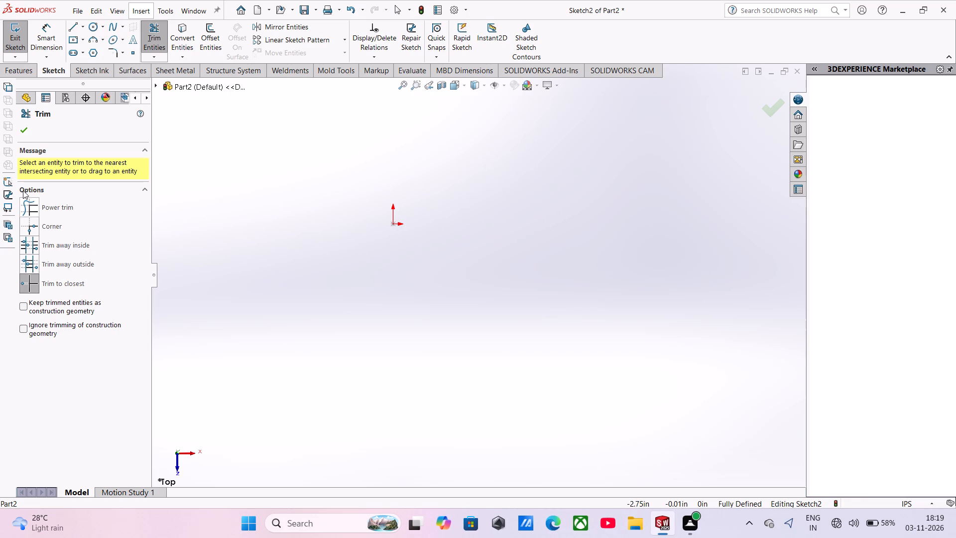
click(17, 132)
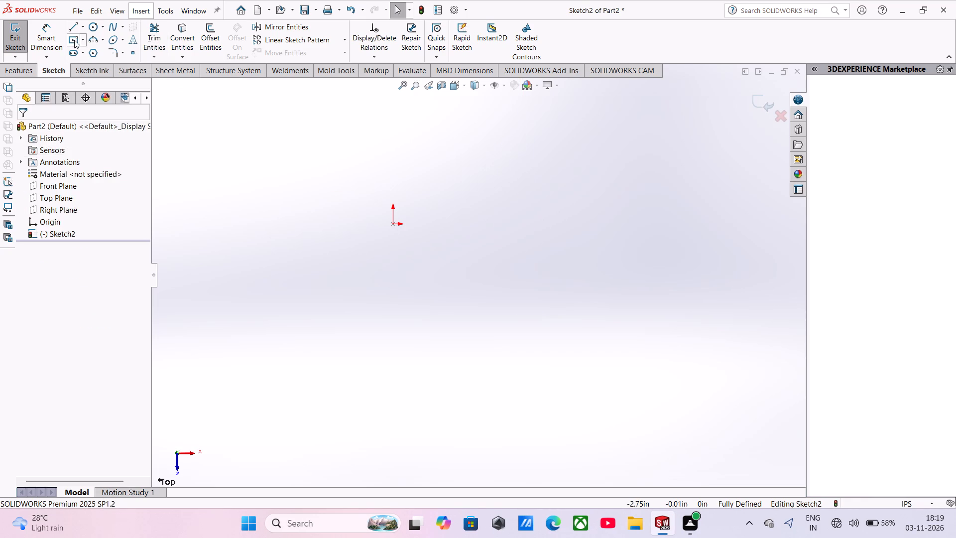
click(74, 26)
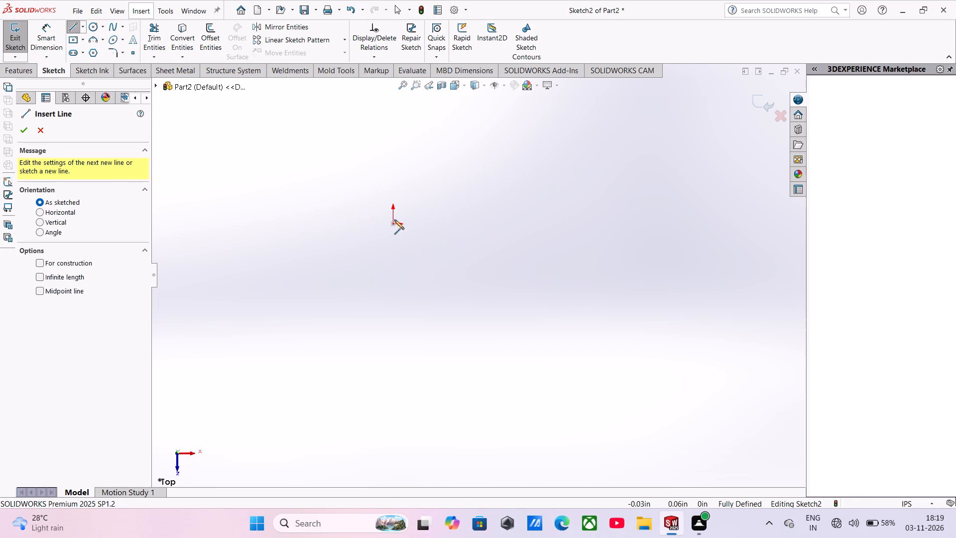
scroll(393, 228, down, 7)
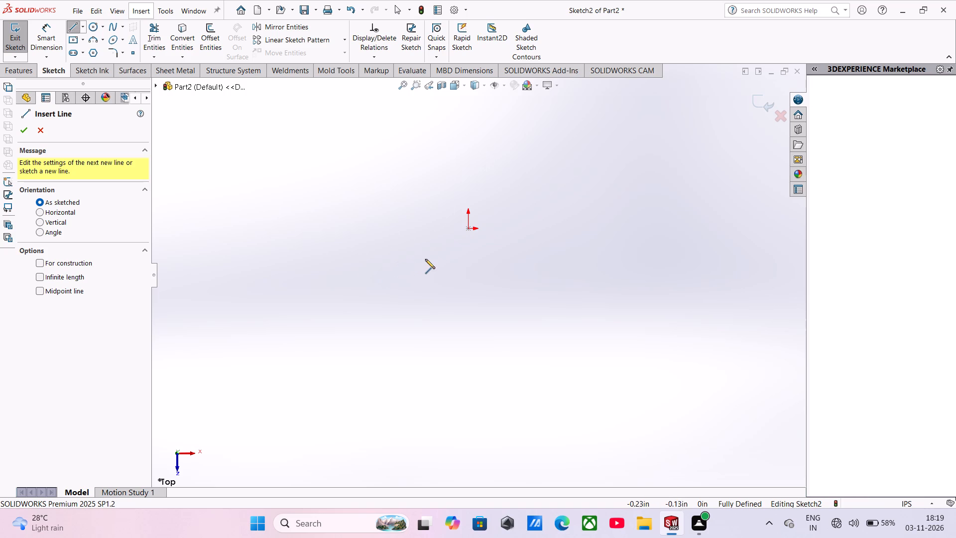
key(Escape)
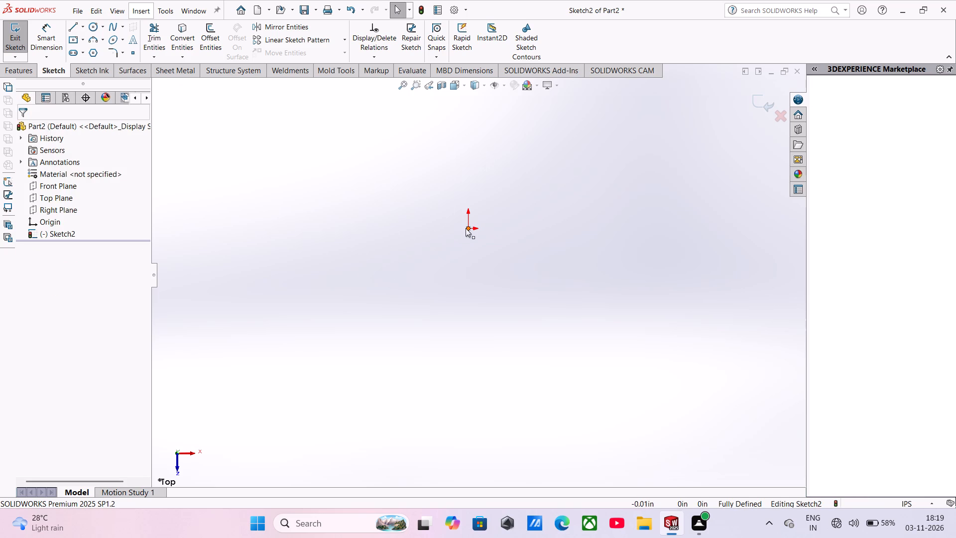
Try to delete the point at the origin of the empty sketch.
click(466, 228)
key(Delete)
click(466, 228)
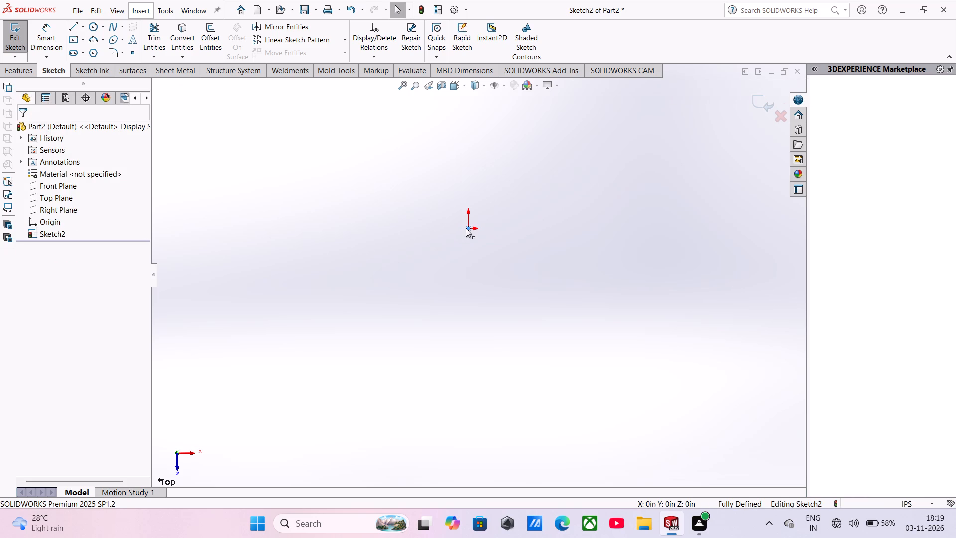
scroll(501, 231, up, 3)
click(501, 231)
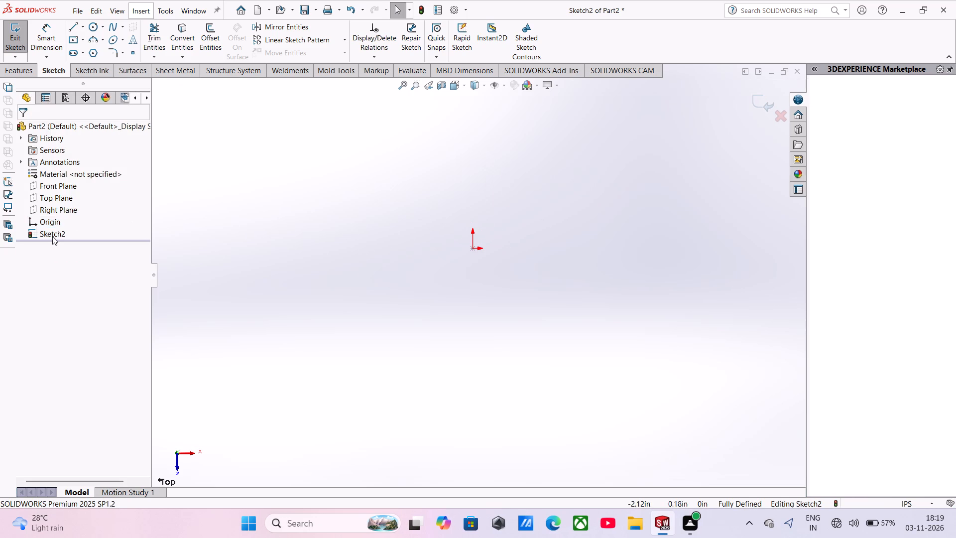
Rebuild the part to exit the empty sketch.
click(416, 9)
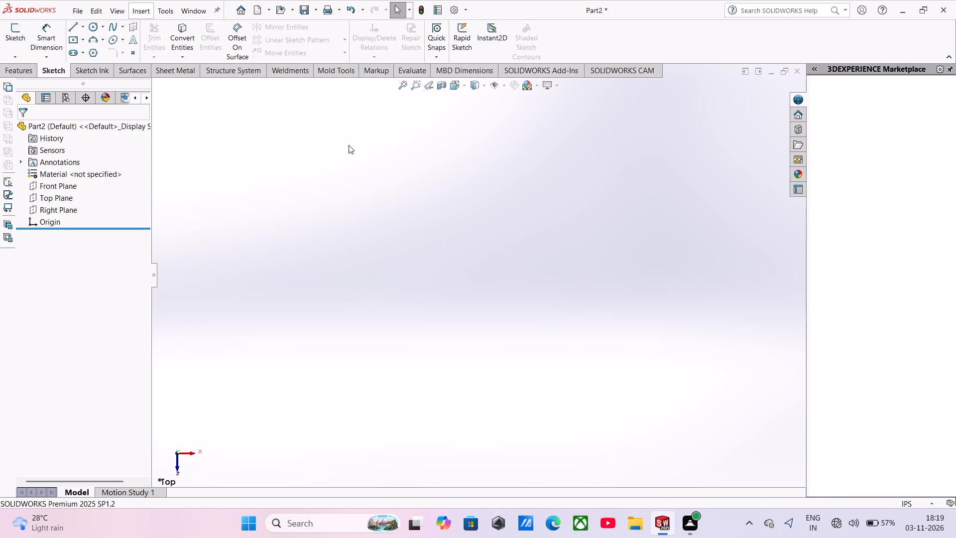
Start a sketch on the Front Plane and draw a vertical line about 2.34 in long upward from the origin.
click(73, 26)
scroll(524, 385, up, 9)
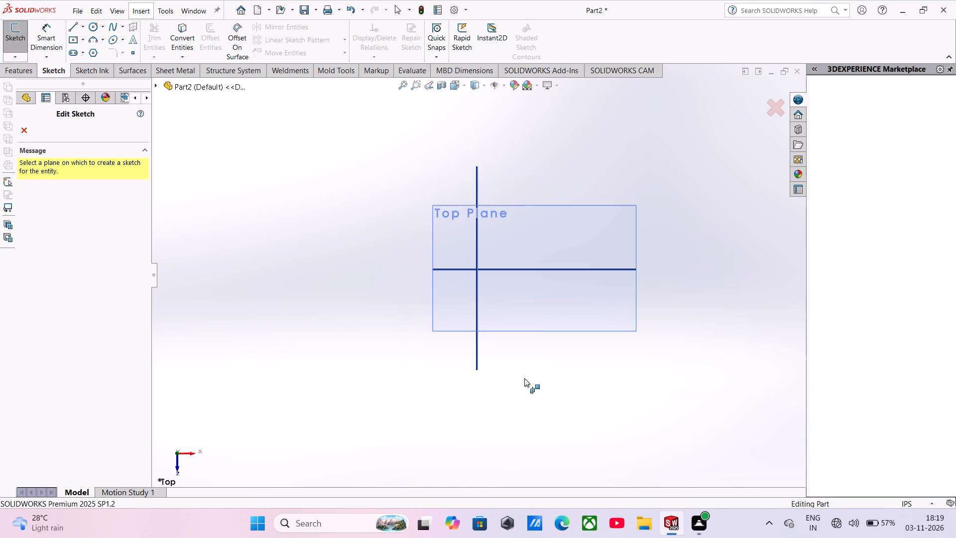
middle_drag(531, 291, 496, 354)
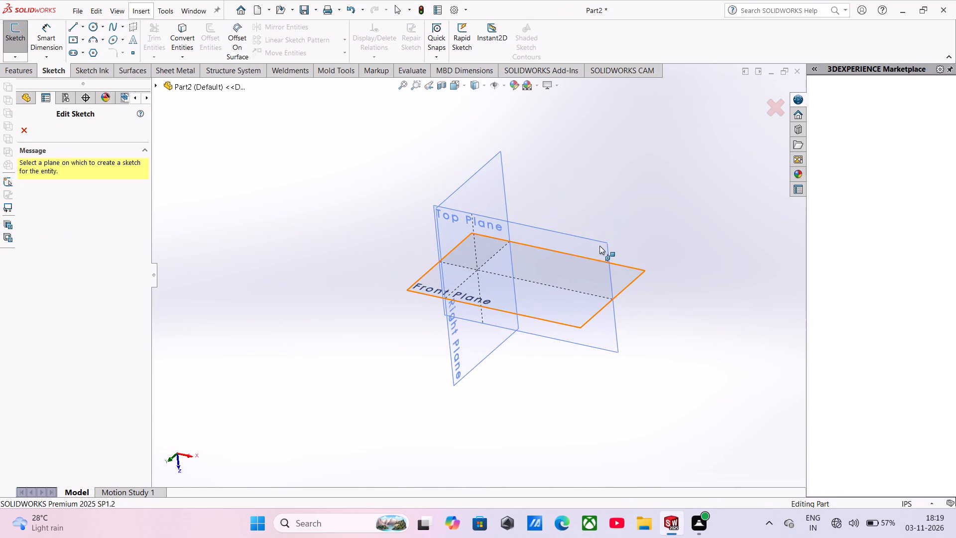
click(630, 283)
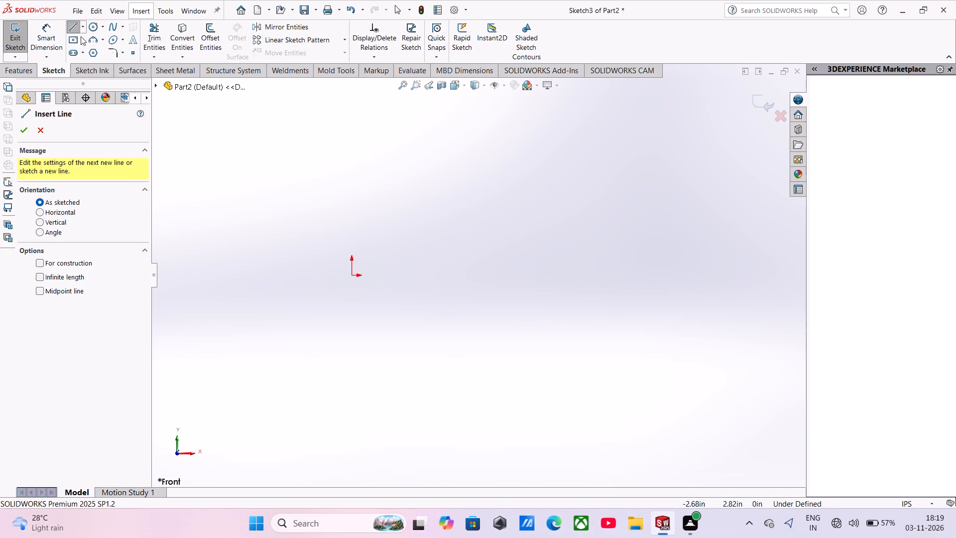
click(351, 277)
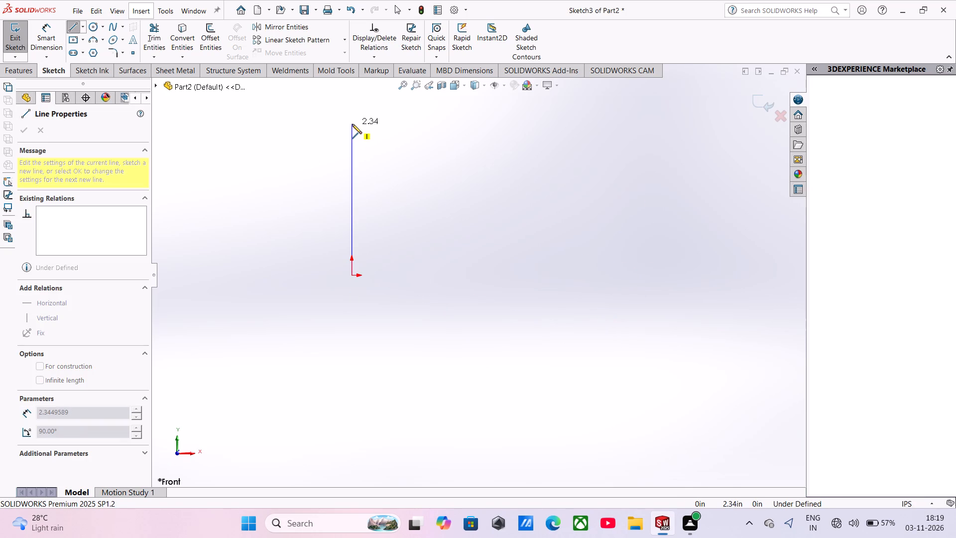
click(352, 124)
Dimension the vertical line's length as 1.0+1.12, giving 2.12 in.
click(40, 34)
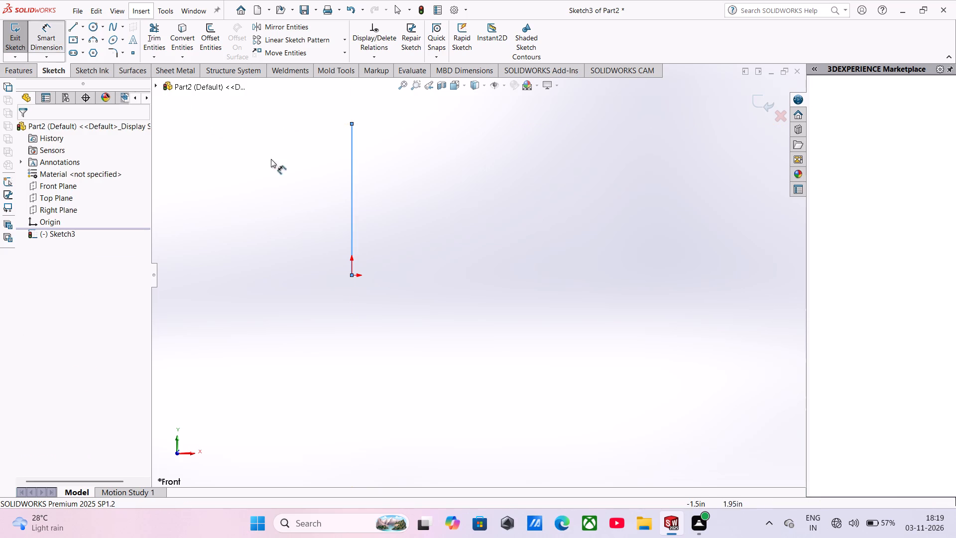
click(353, 178)
click(262, 210)
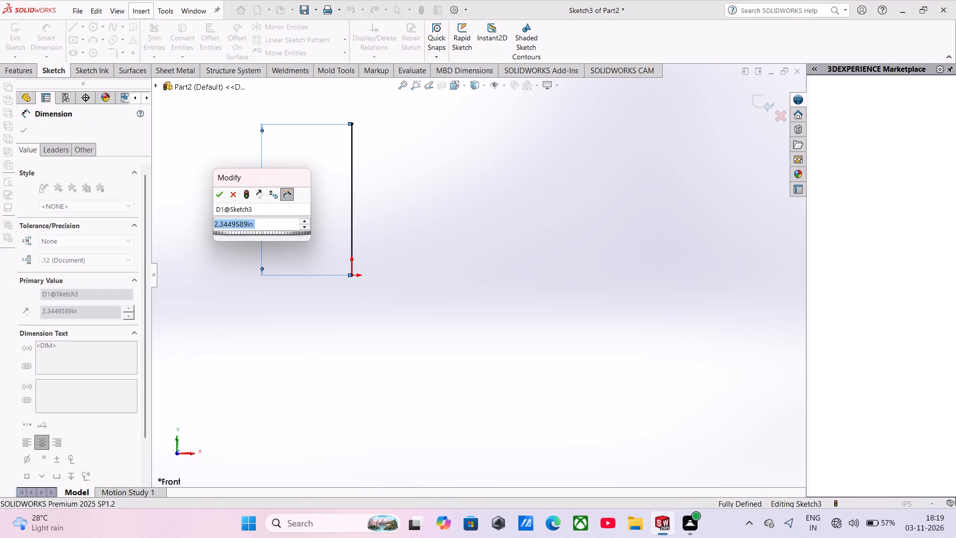
text(1.0+)
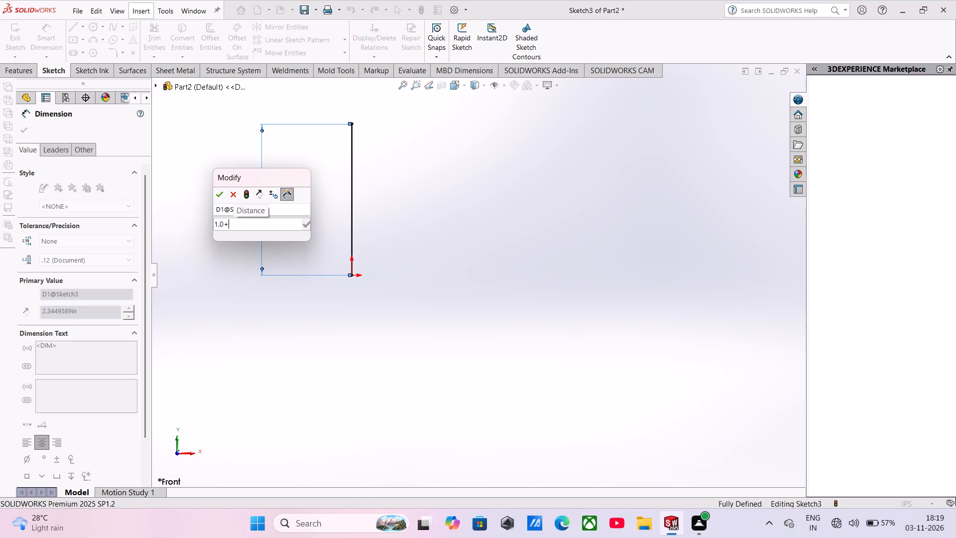
text(1.12)
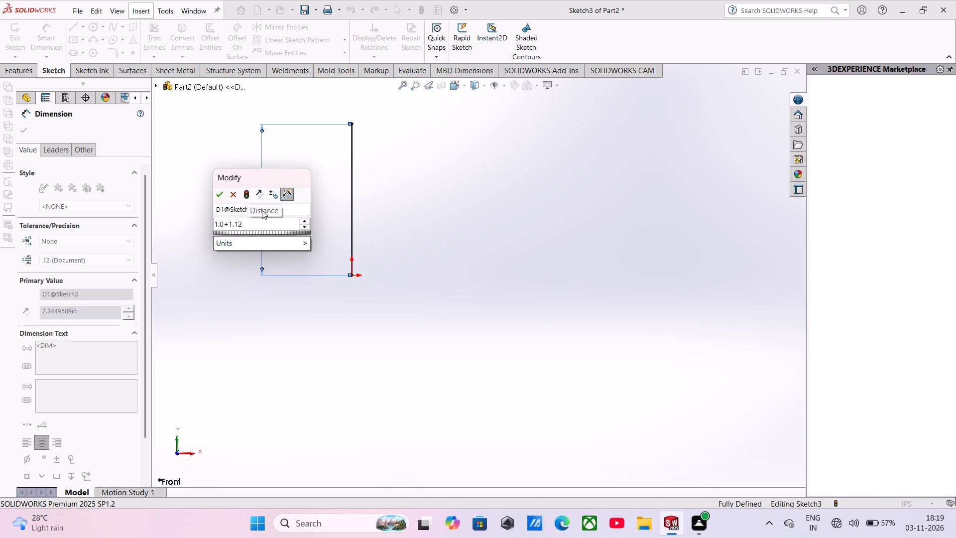
key(Return)
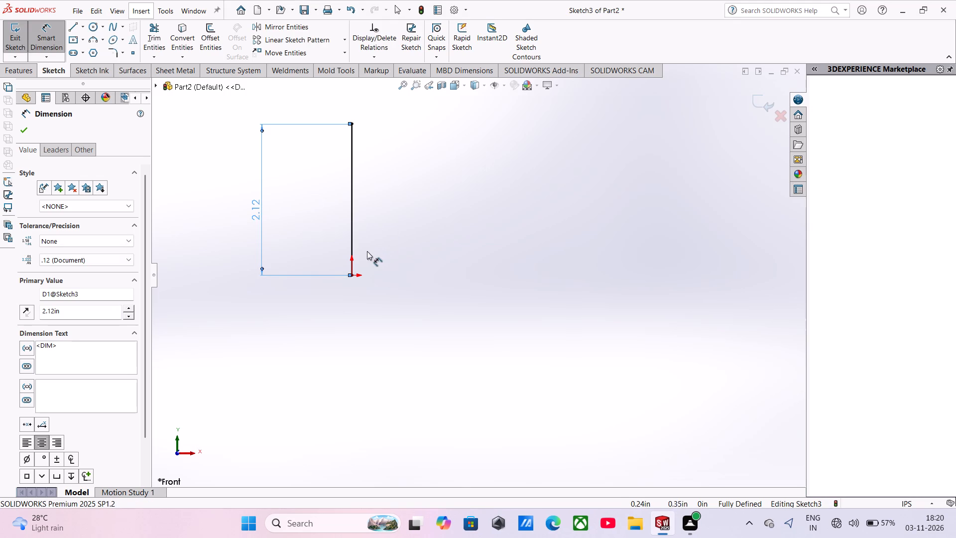
Sketch a horizontal line about 1.79 in long from the origin in the positive X direction.
scroll(356, 249, up, 1)
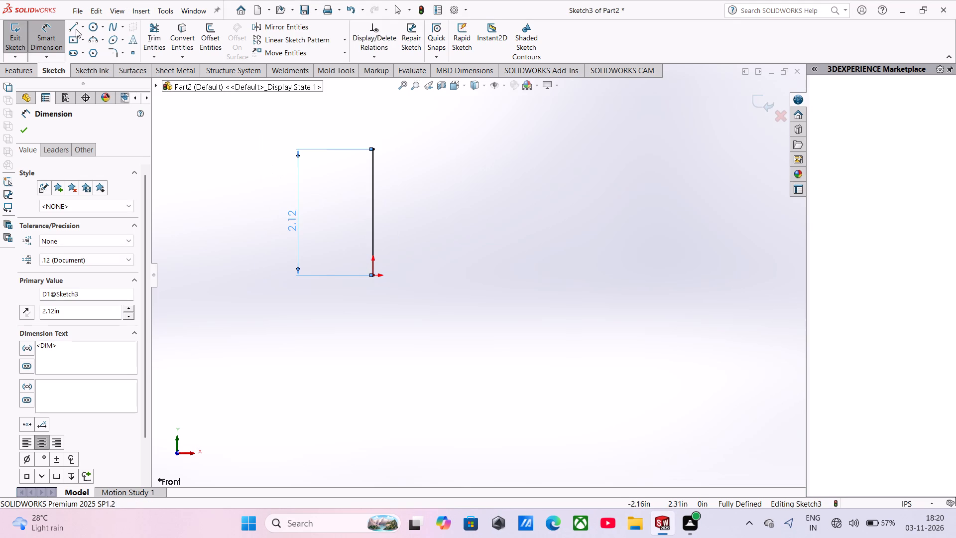
click(76, 29)
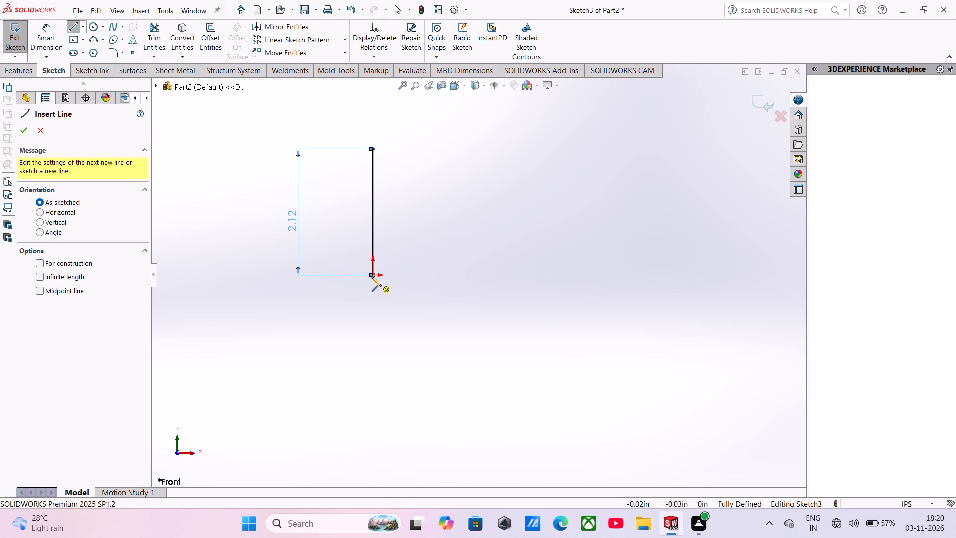
click(372, 277)
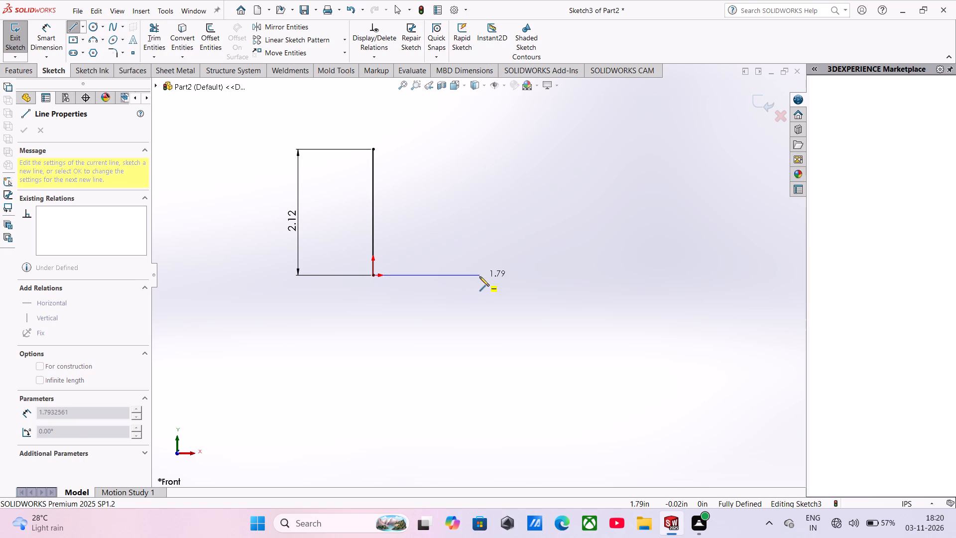
click(479, 276)
Dimension the lower horizontal line's length to 1.50 in.
click(36, 30)
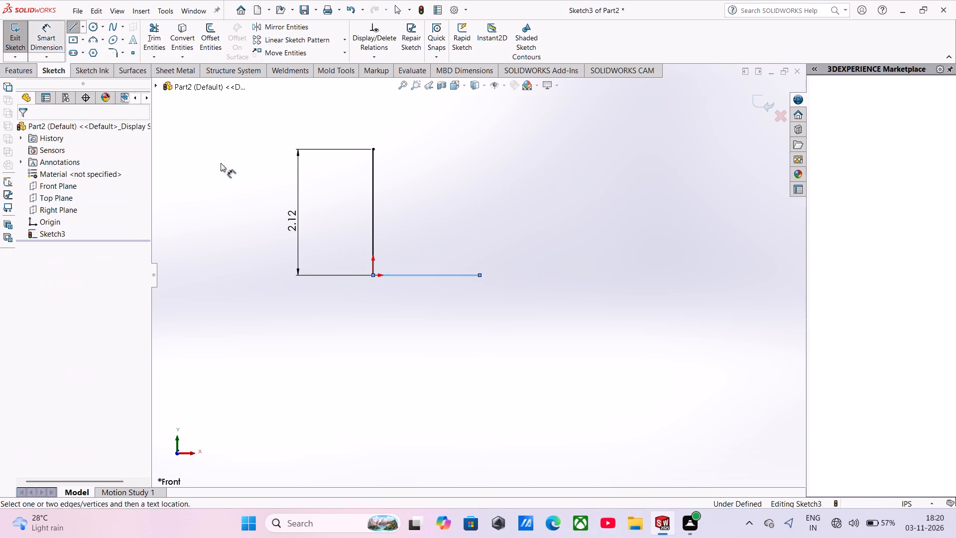
click(423, 274)
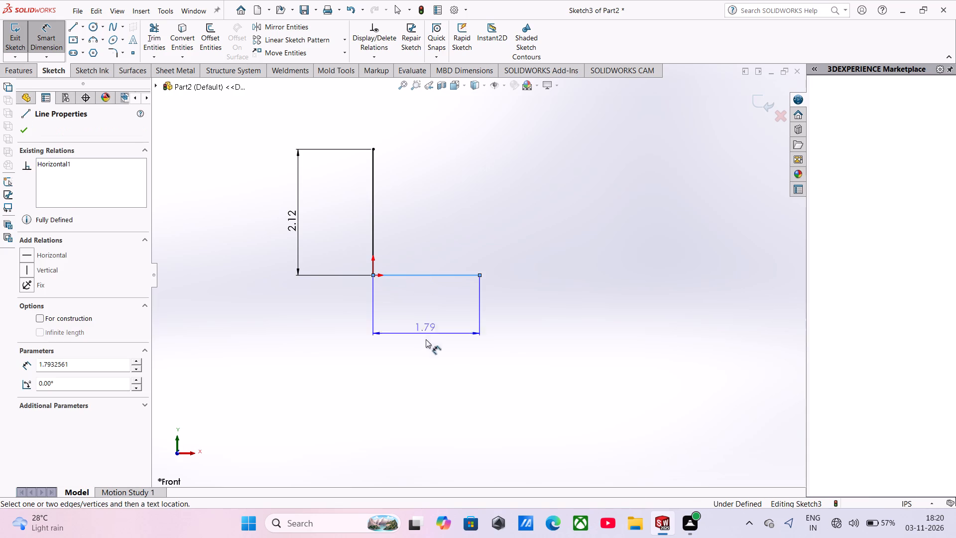
click(426, 360)
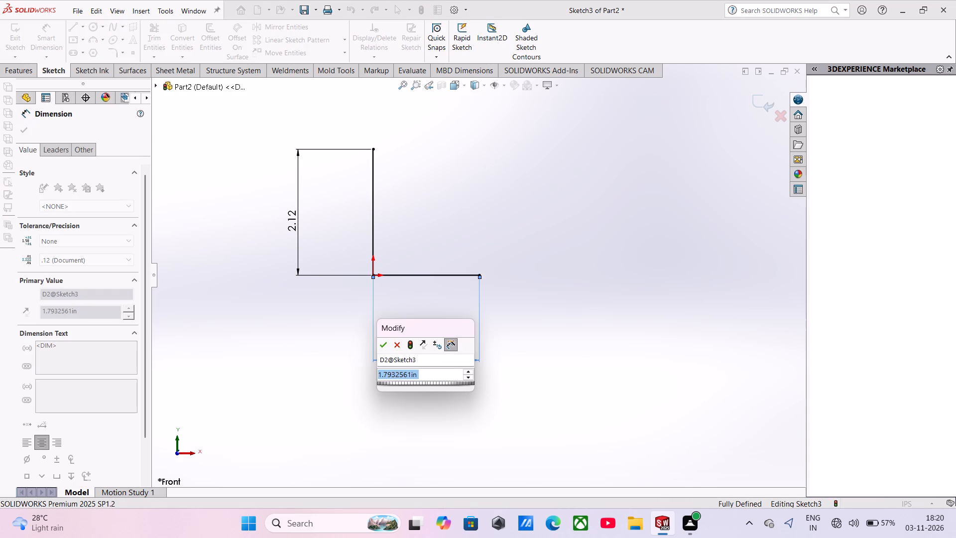
text(1.50)
key(Return)
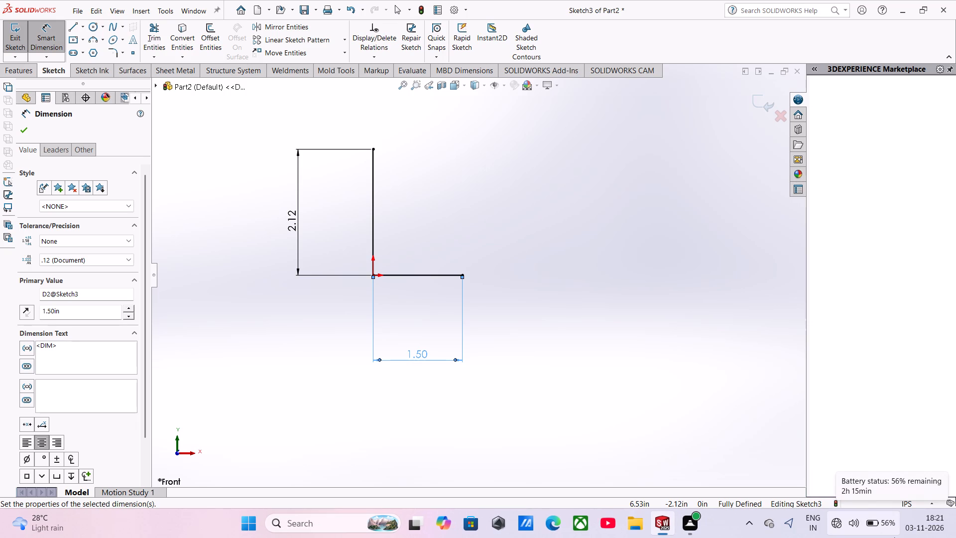
Sketch a long horizontal line from the vertical line's upper endpoint in the positive X direction, well past the 1.50 in line.
click(67, 22)
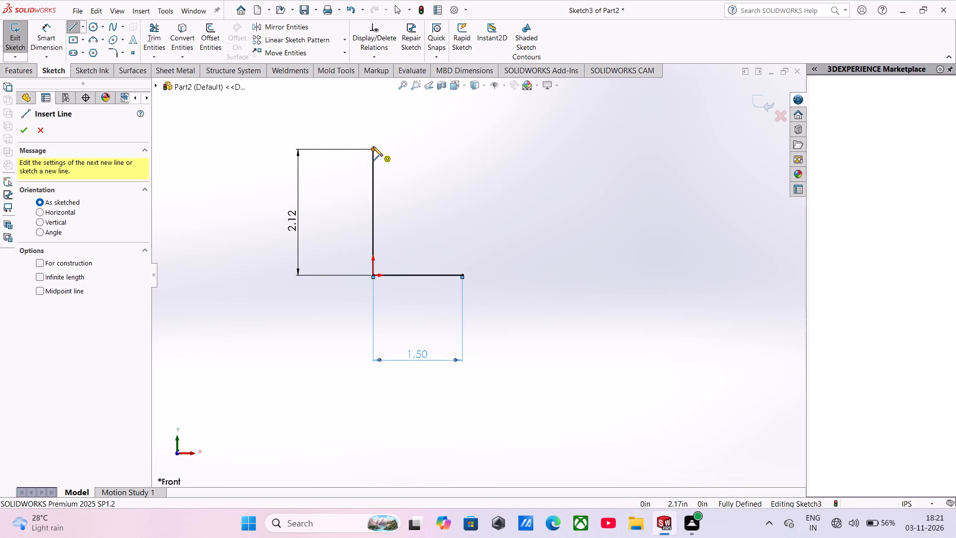
click(374, 148)
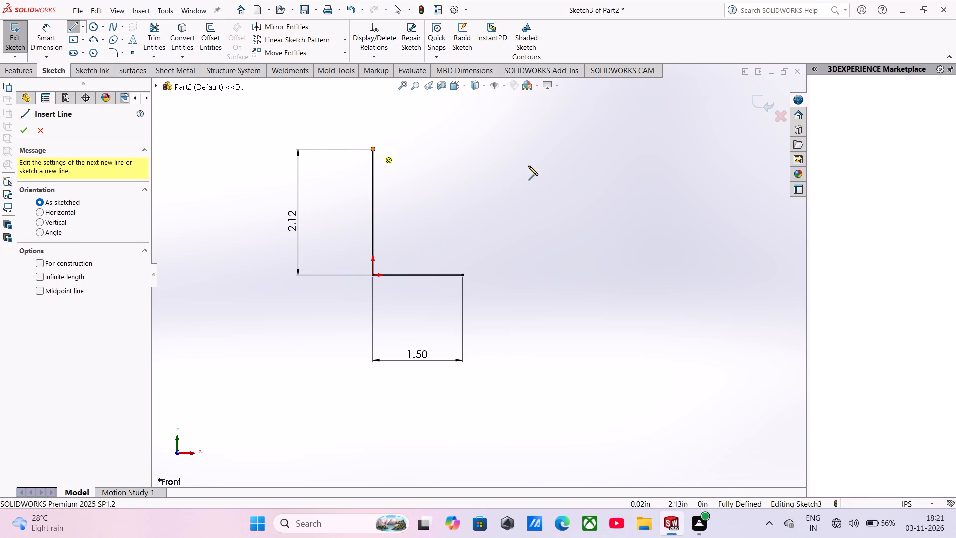
click(649, 149)
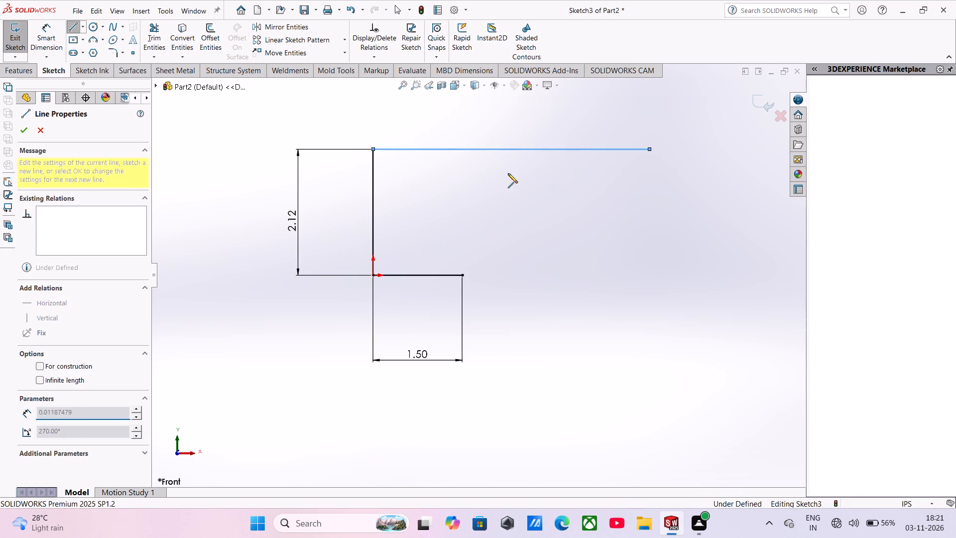
Dimension the upper horizontal line's length as 1.50+2.43, giving 3.93 in.
click(44, 29)
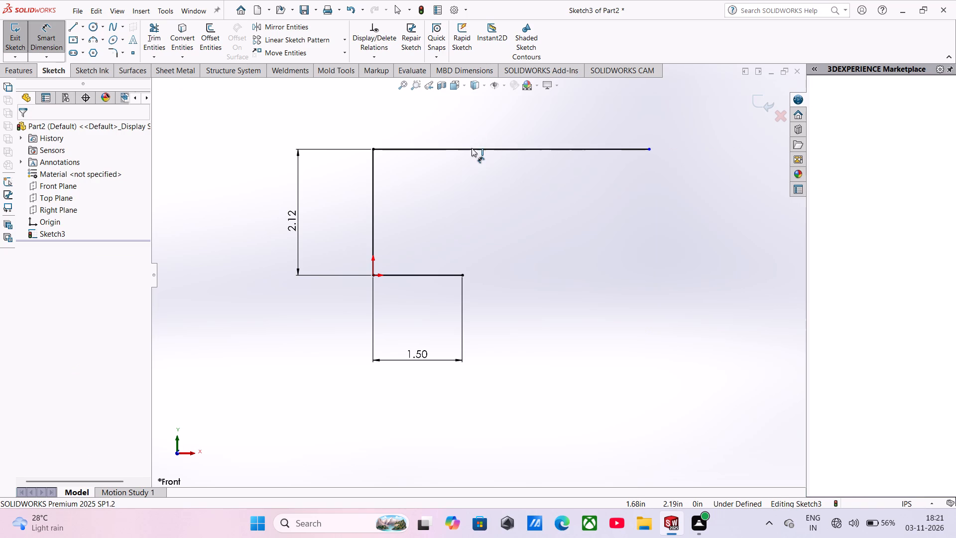
click(472, 148)
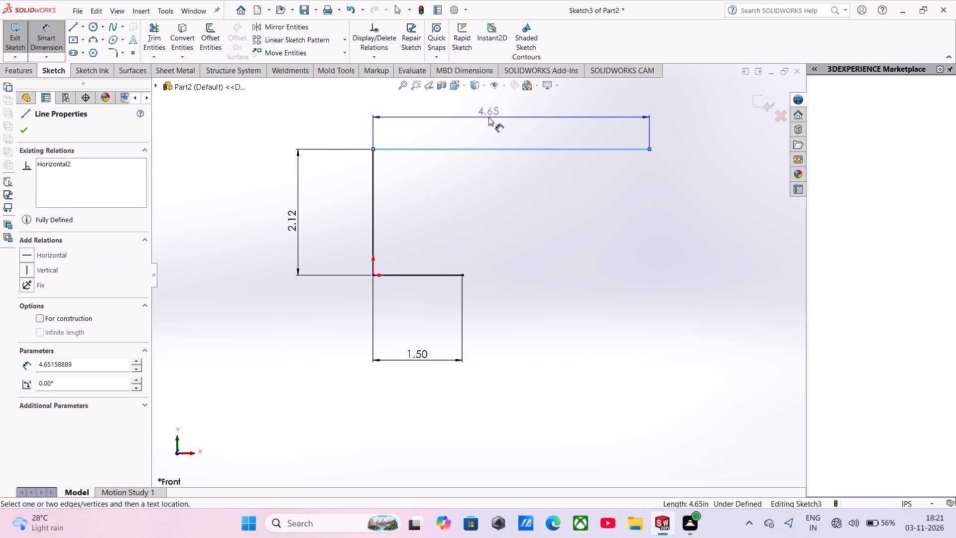
click(488, 117)
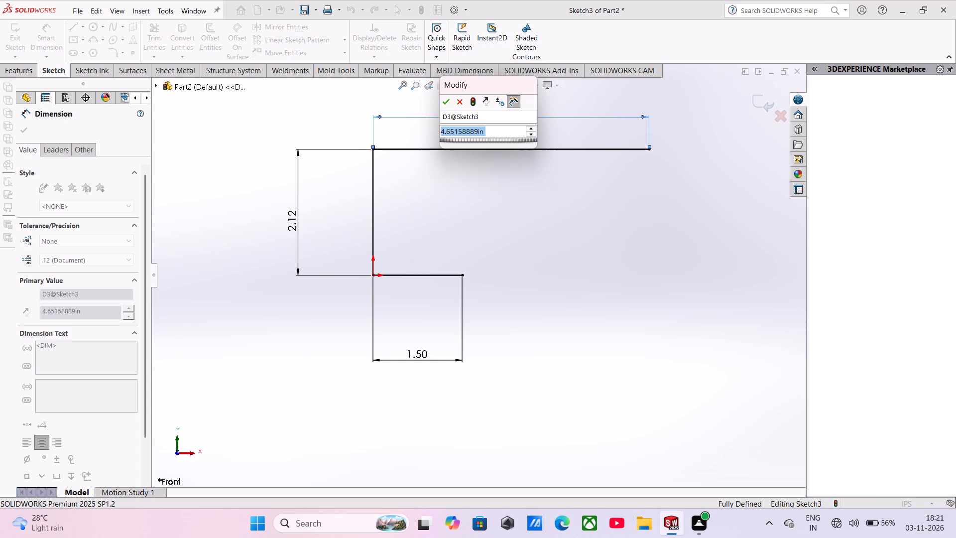
key(1)
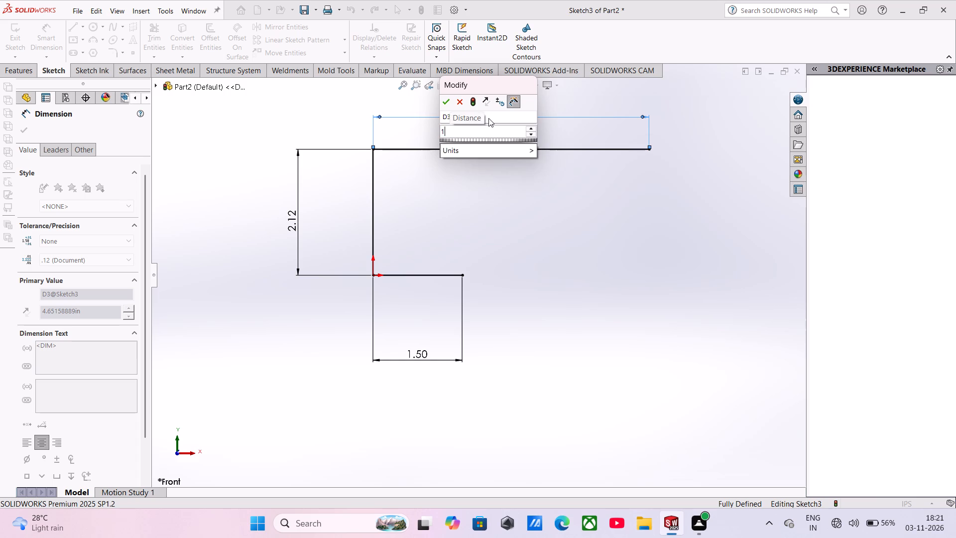
text(.50)
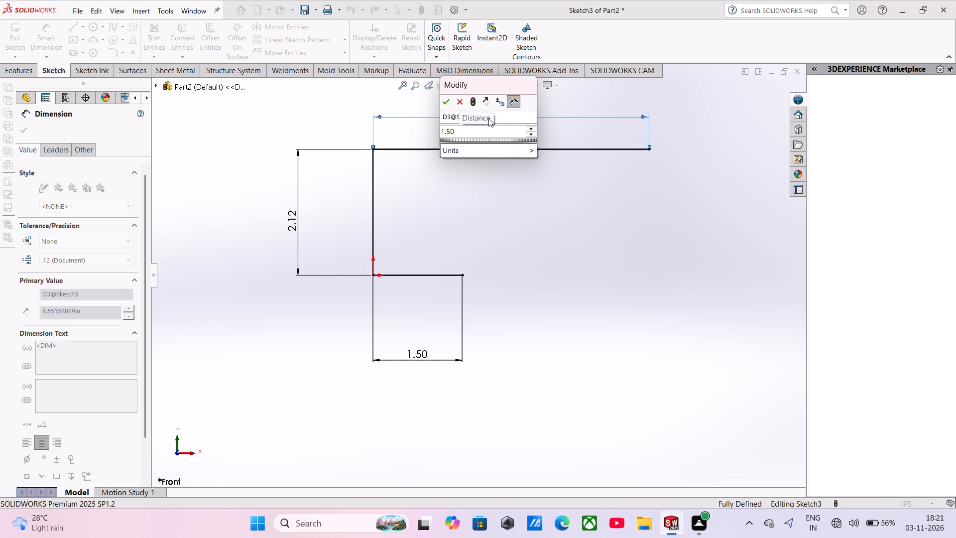
key(plus)
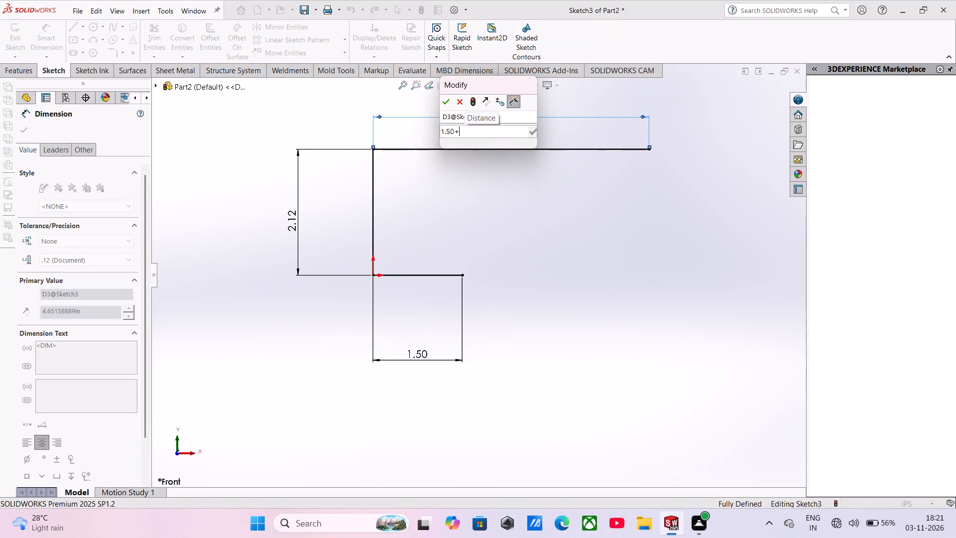
key(2)
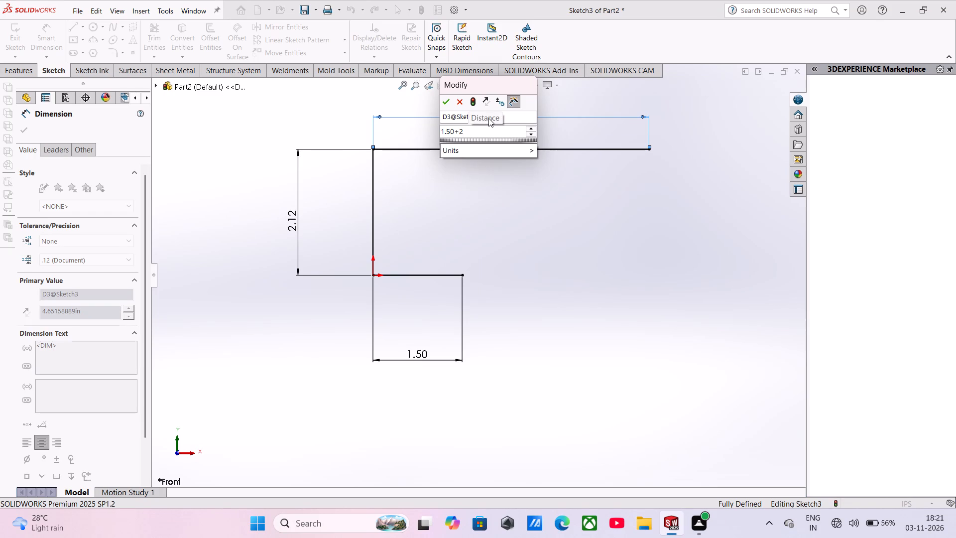
key(period)
text(43)
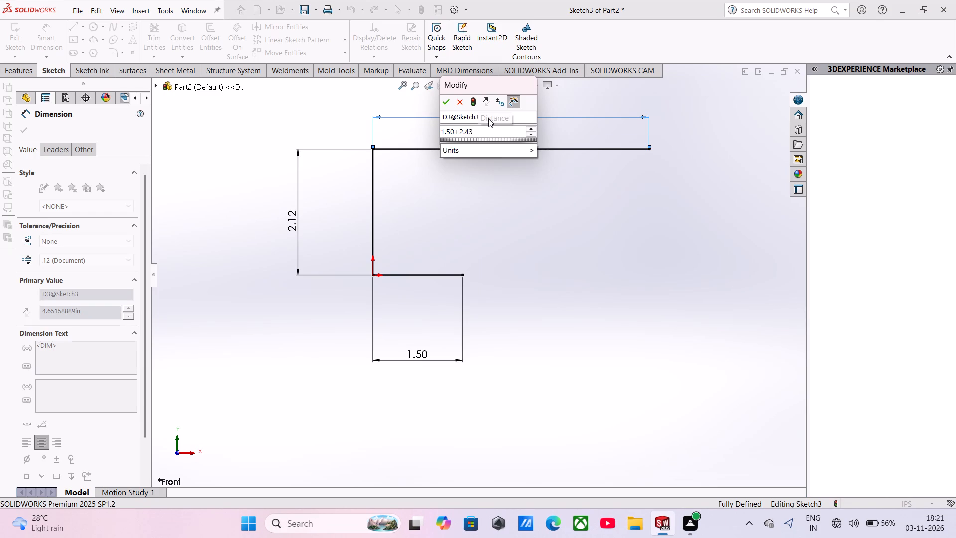
key(Return)
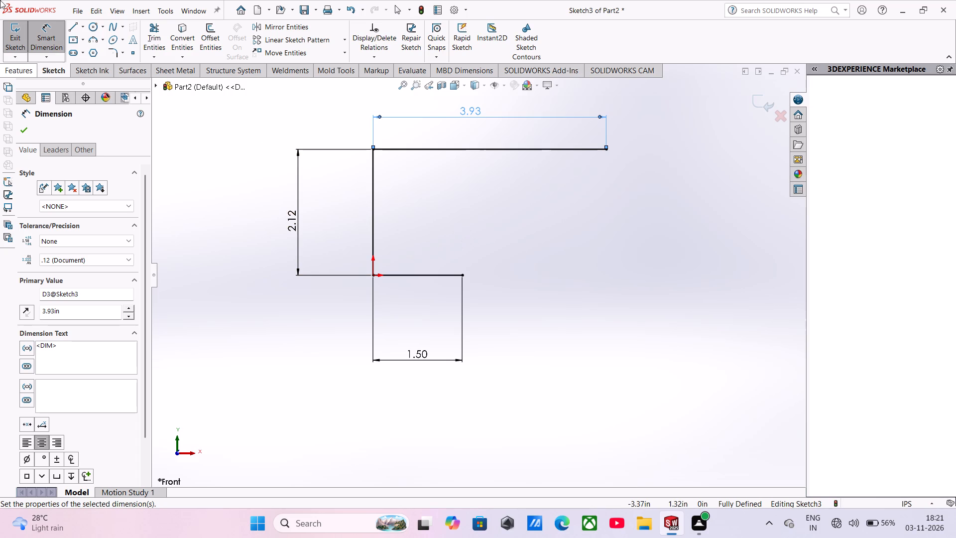
Sketch a vertical line about 1.20 in long downward from the free endpoint of the 3.93 in line.
click(72, 29)
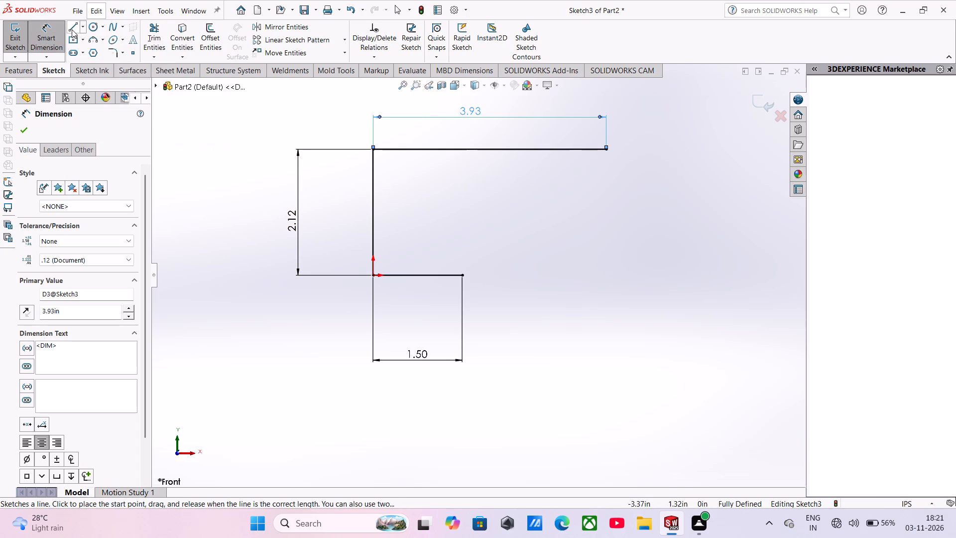
click(607, 149)
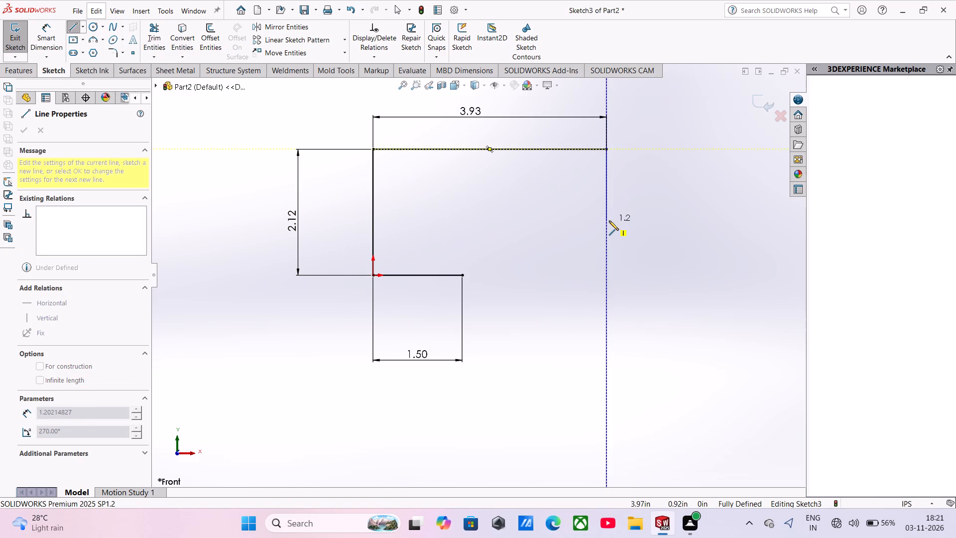
click(609, 221)
Dimension the short vertical line's length to 1.12 in.
drag(43, 39, 47, 41)
click(603, 195)
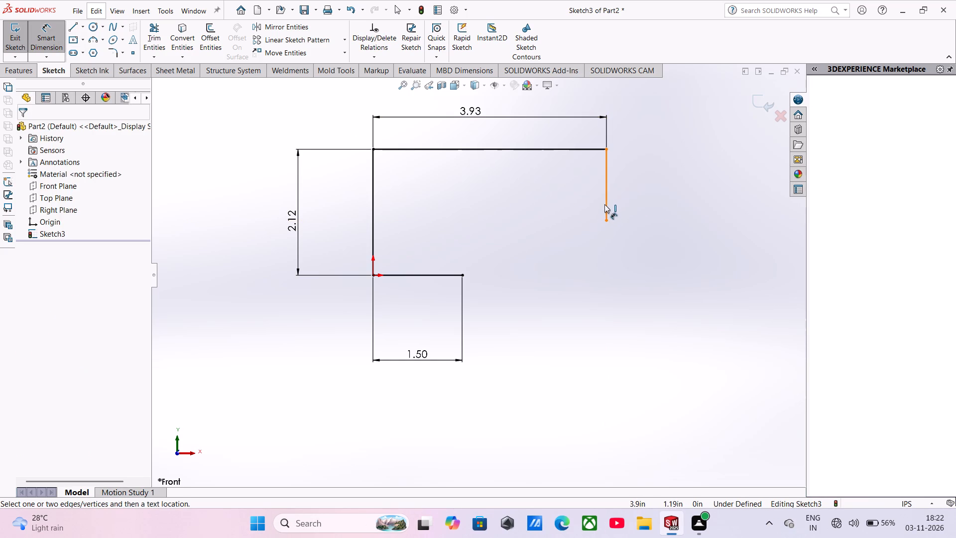
click(604, 204)
click(686, 196)
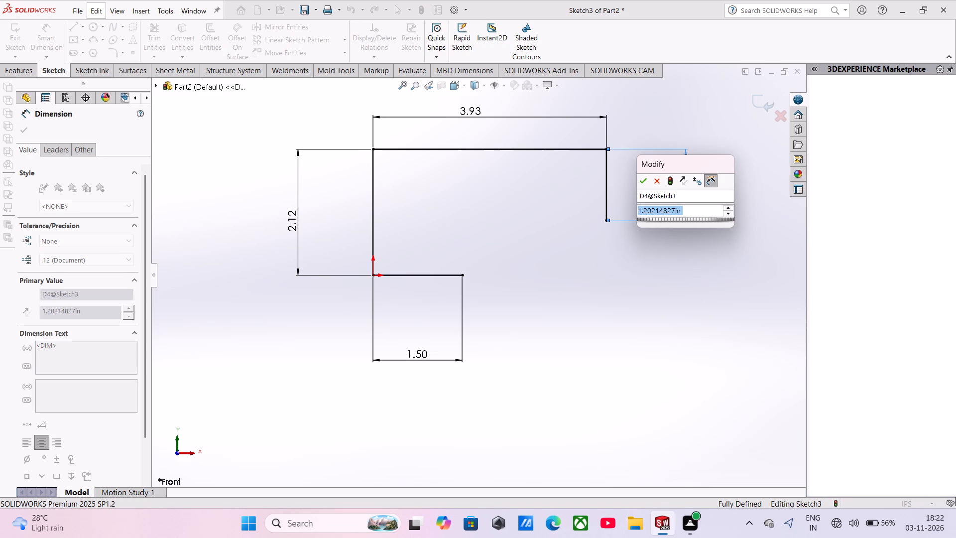
text(11)
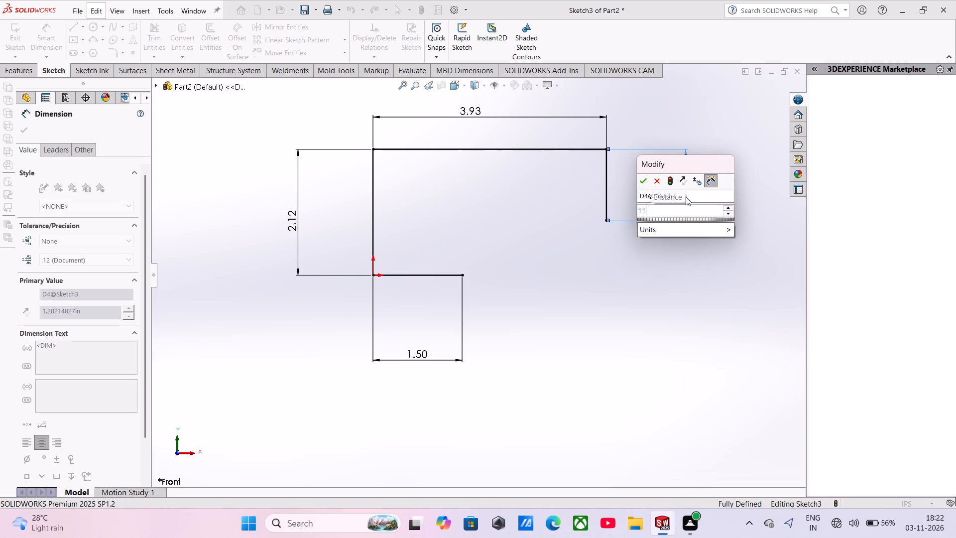
text(.2)
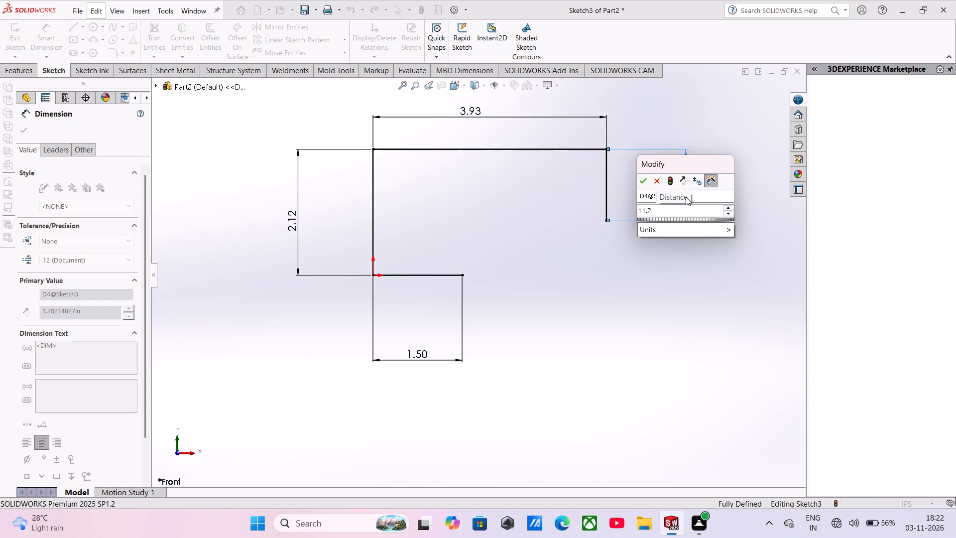
key(Left)
key(Left)
key(Left)
key(Left)
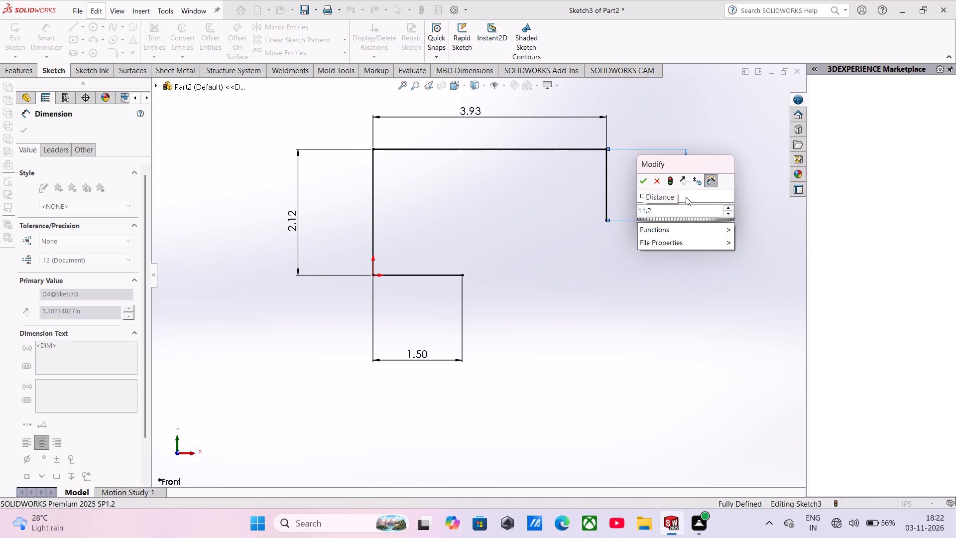
key(Pause)
key(Delete)
key(Delete)
key(Delete)
key(Delete)
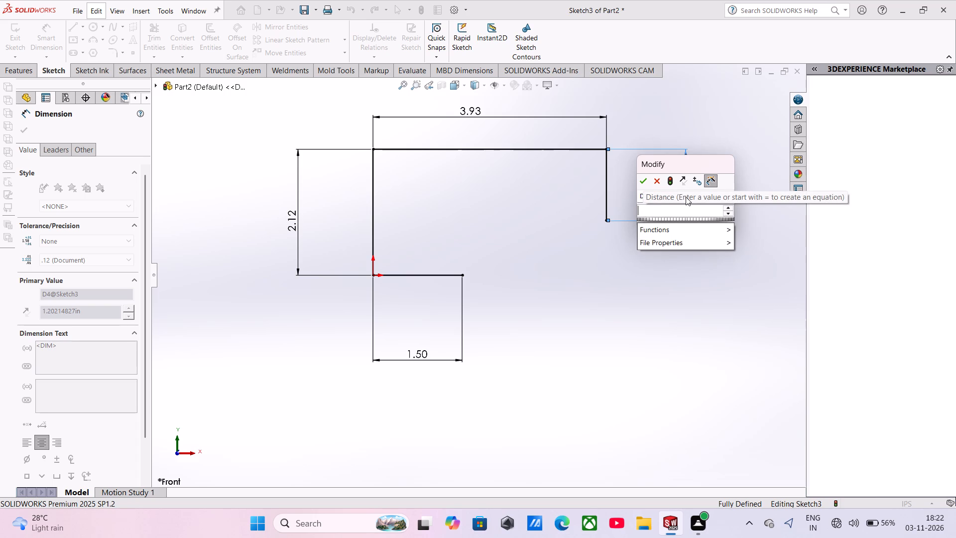
text(1.12)
key(Return)
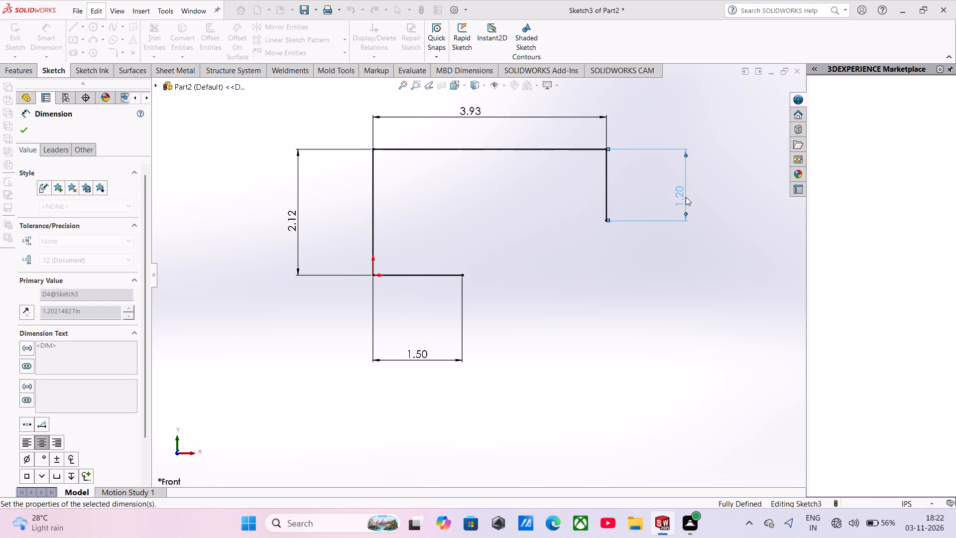
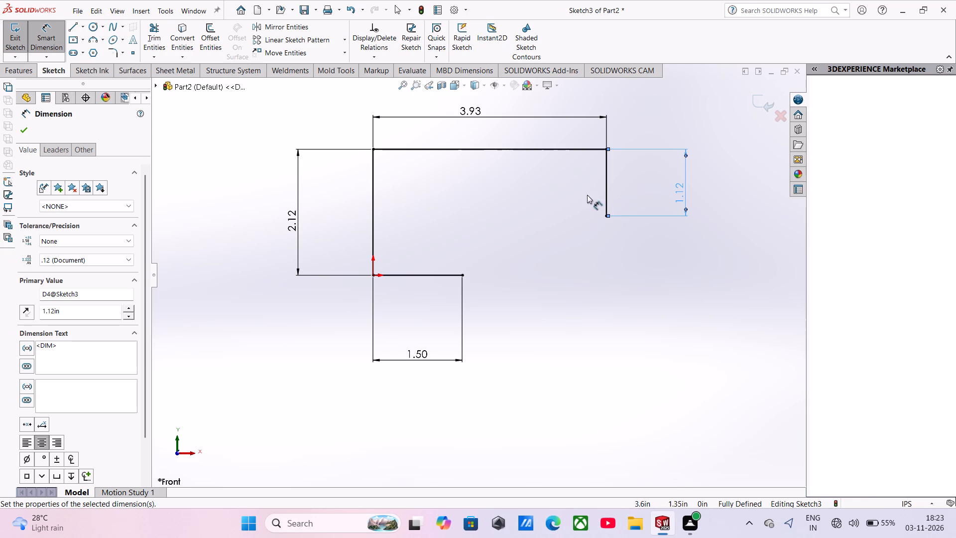
Close the profile with a horizontal line from the 1.12 in line's lower endpoint and a vertical line down to the 1.50 in line's free endpoint.
click(68, 28)
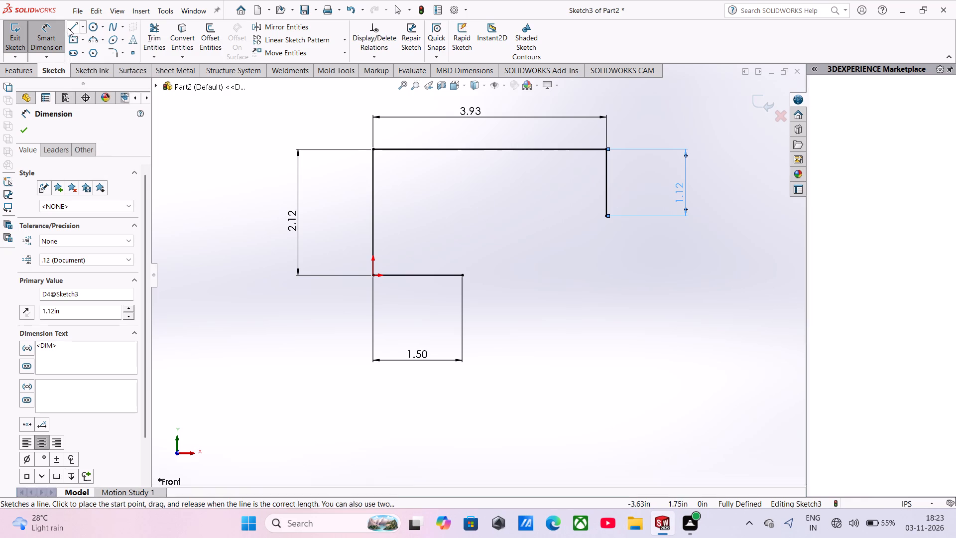
click(606, 217)
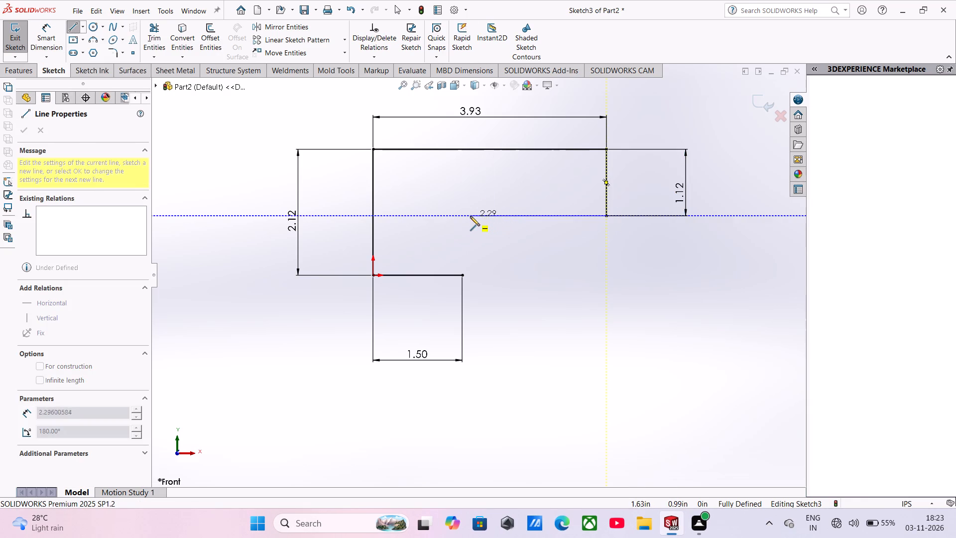
click(461, 214)
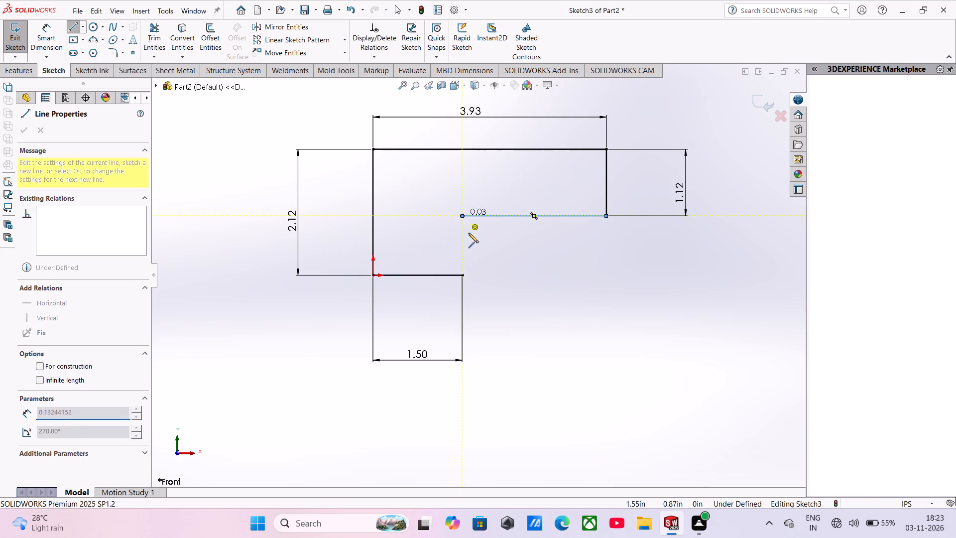
click(462, 274)
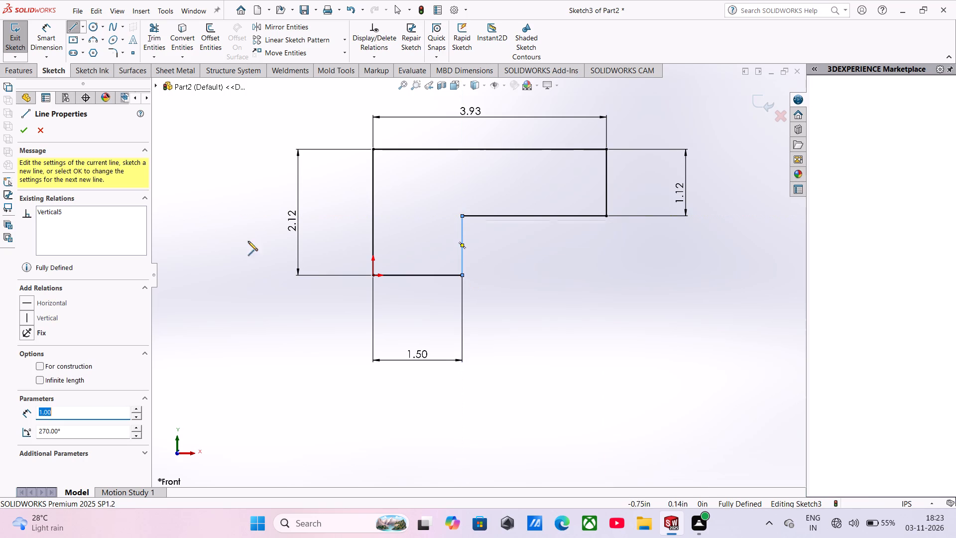
click(28, 133)
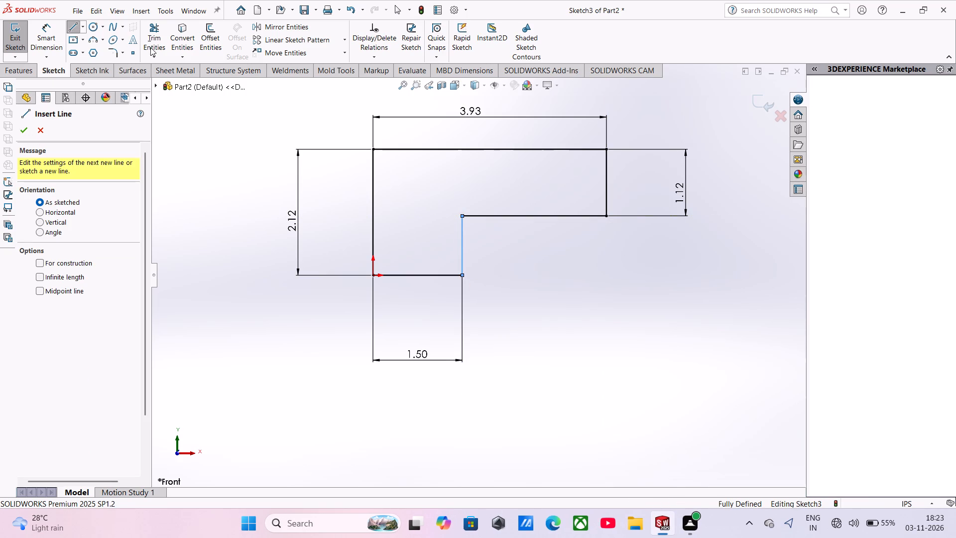
Create a sheet metal base flange from the closed profile, with symmetric thickness of 0.06 in.
click(165, 70)
click(24, 41)
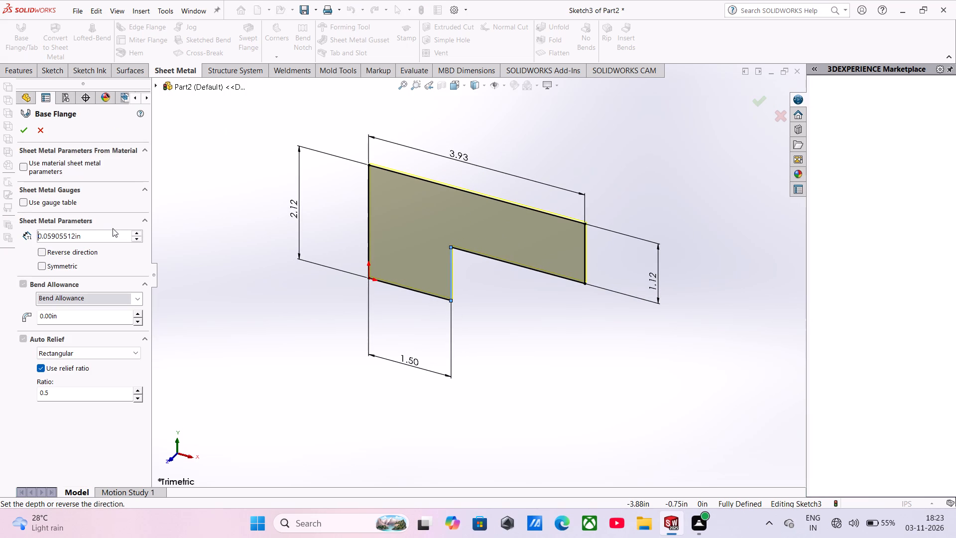
key(Delete)
key(Delete)
key(Delete)
key(Delete)
key(Delete)
key(Delete)
key(Delete)
key(Delete)
key(Delete)
key(Delete)
key(Delete)
key(Delete)
key(Delete)
key(Delete)
key(Delete)
key(Delete)
key(Delete)
key(Delete)
key(Delete)
key(Delete)
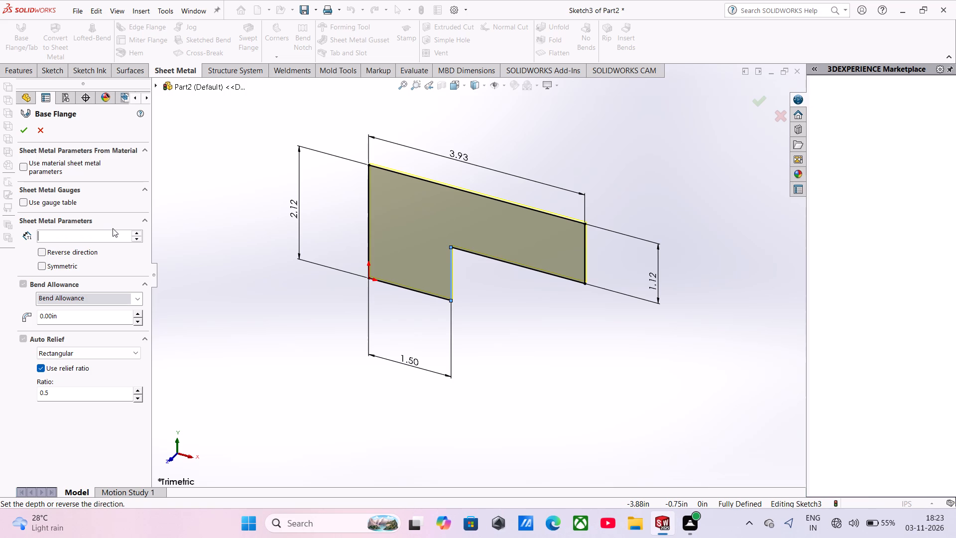
text(0.6)
key(Return)
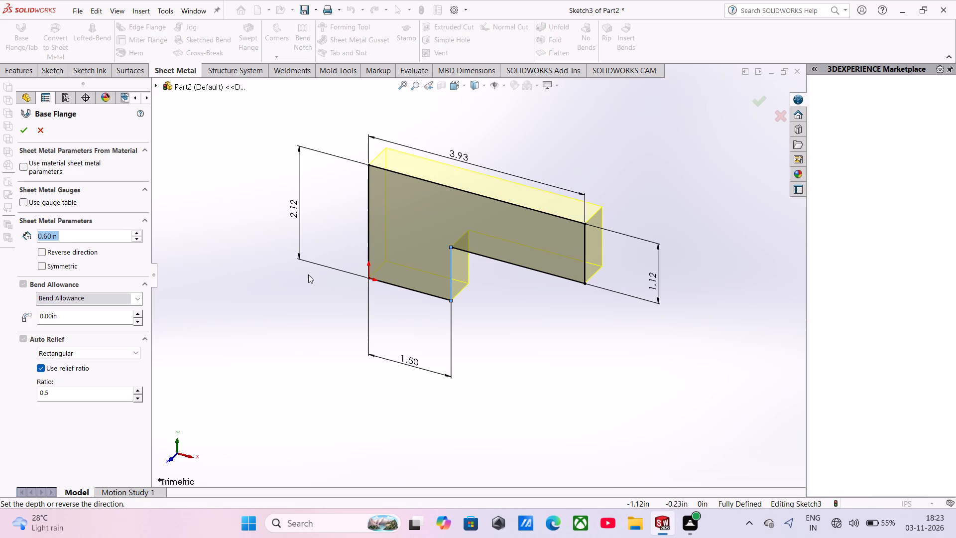
middle_drag(346, 280, 316, 389)
click(45, 265)
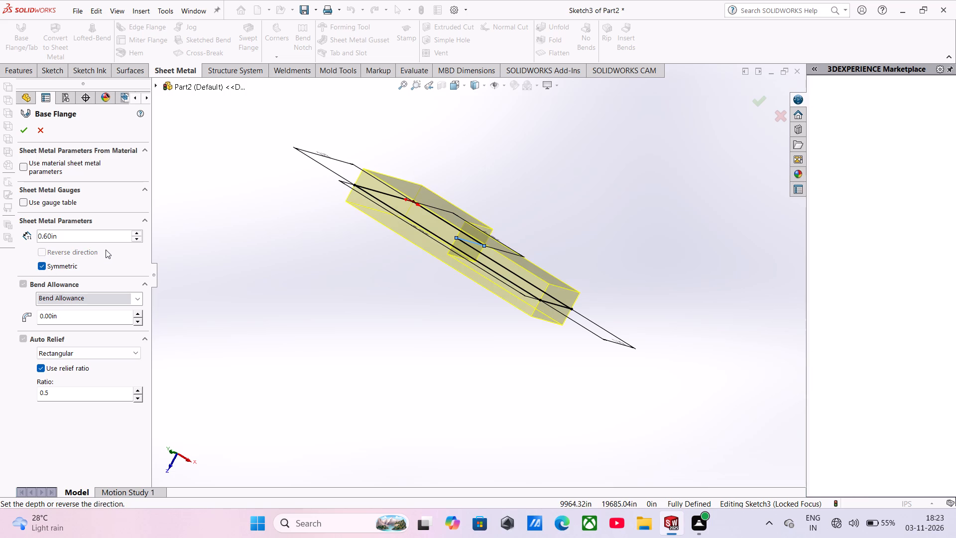
drag(93, 240, 1, 258)
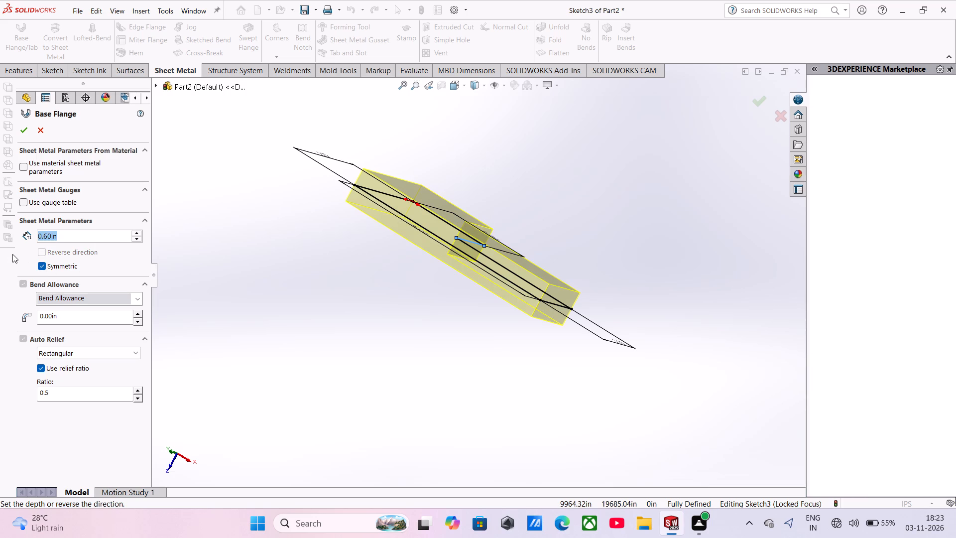
text(0.6)
key(Return)
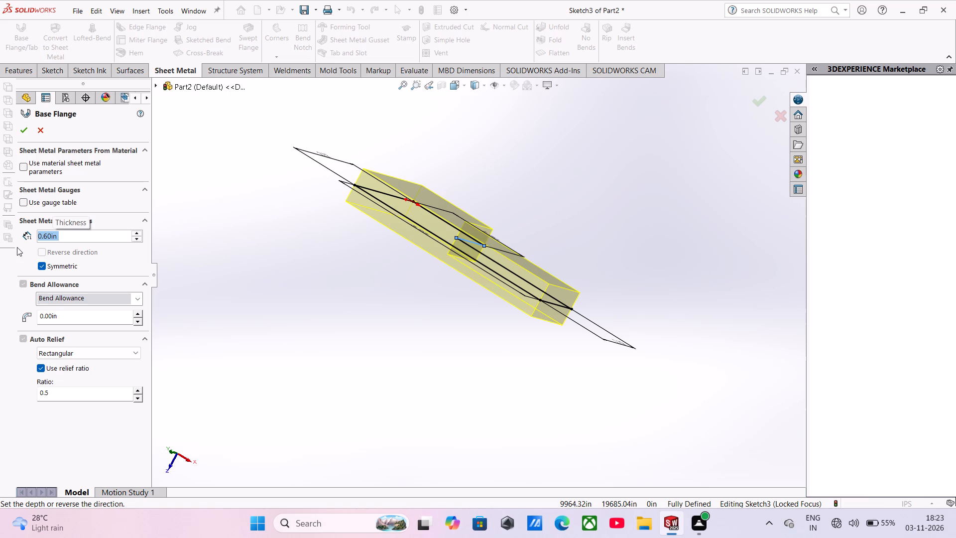
text(.06)
key(Return)
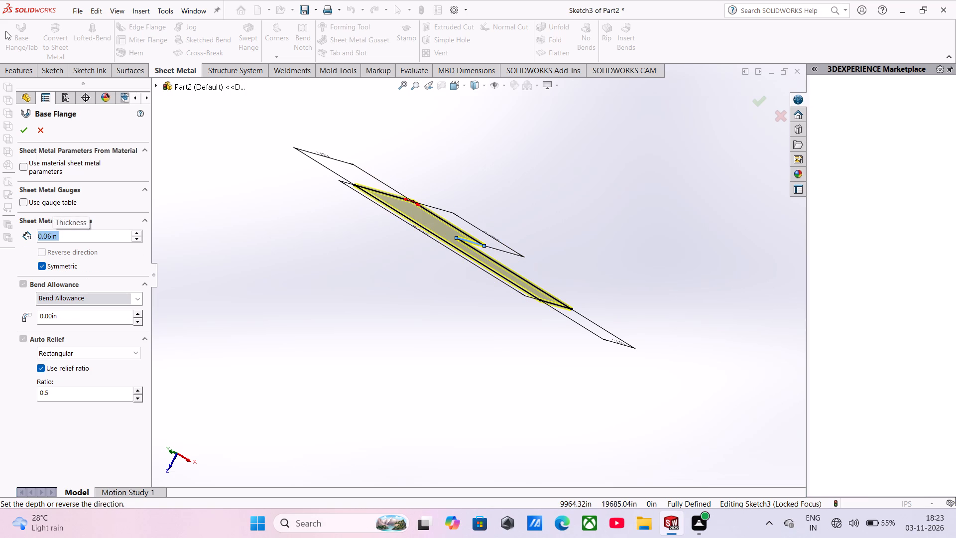
click(16, 127)
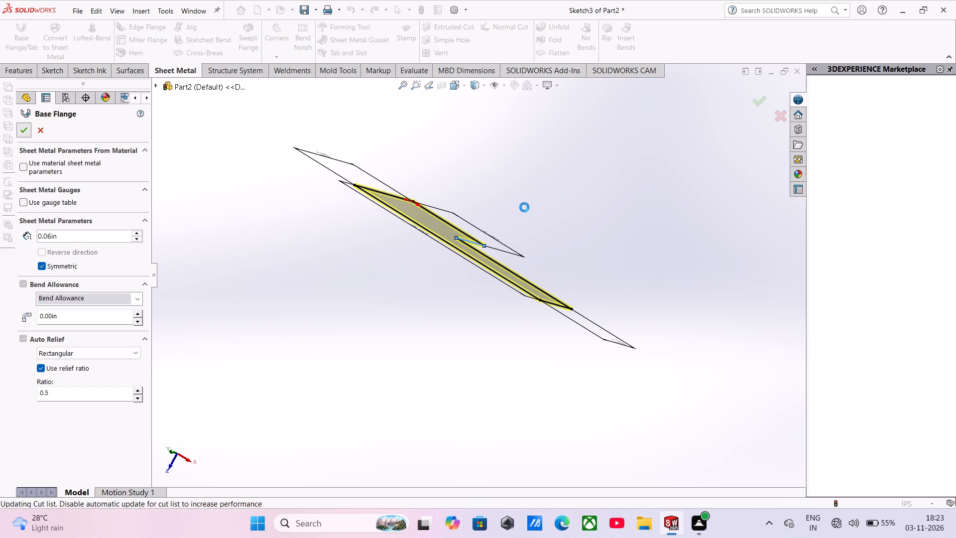
Examine the new base flange from several angles.
middle_drag(524, 212, 468, 189)
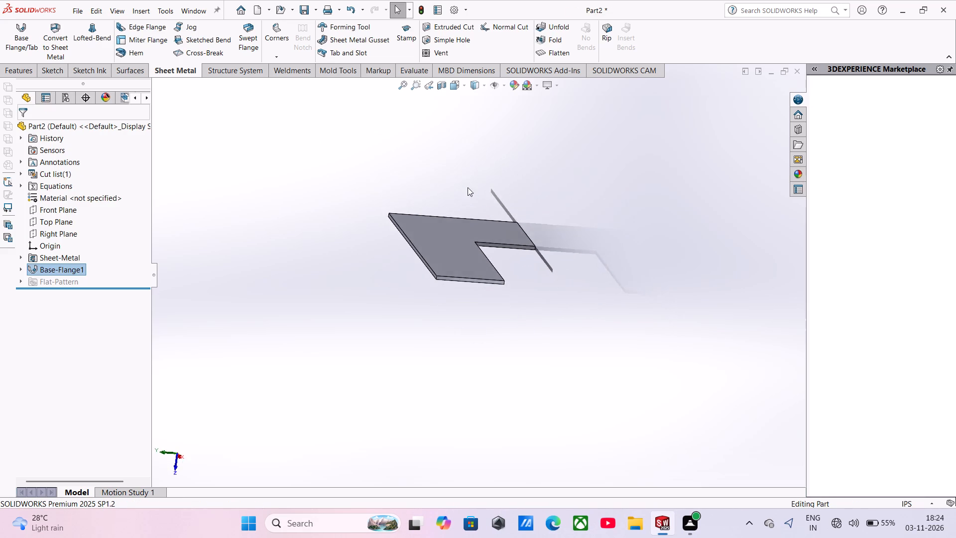
middle_drag(470, 176, 519, 243)
scroll(518, 245, up, 4)
middle_drag(518, 246, 454, 165)
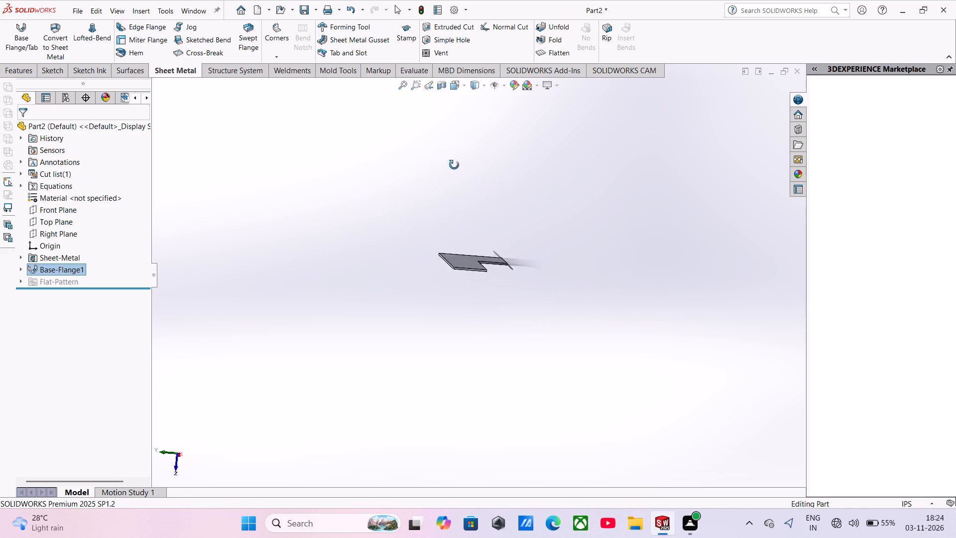
middle_drag(454, 165, 567, 226)
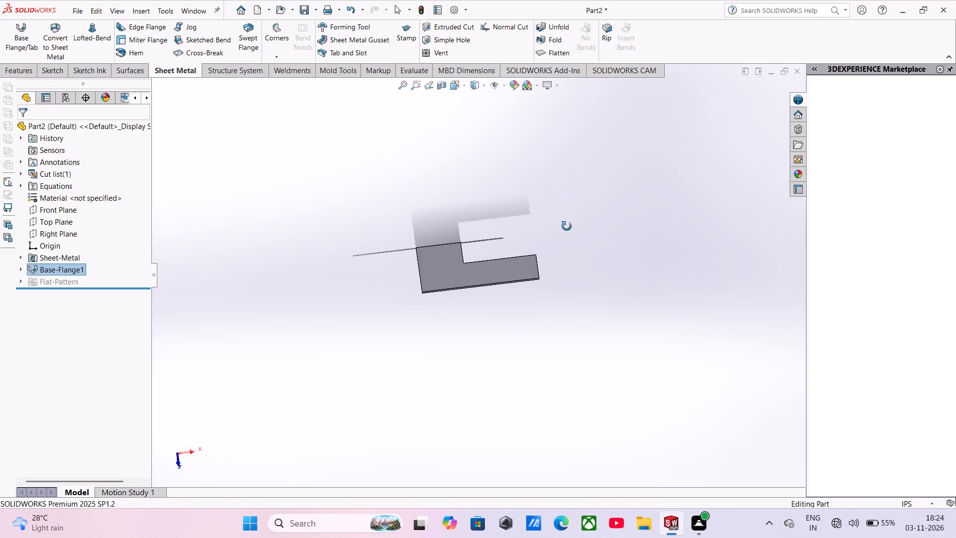
middle_drag(567, 226, 455, 70)
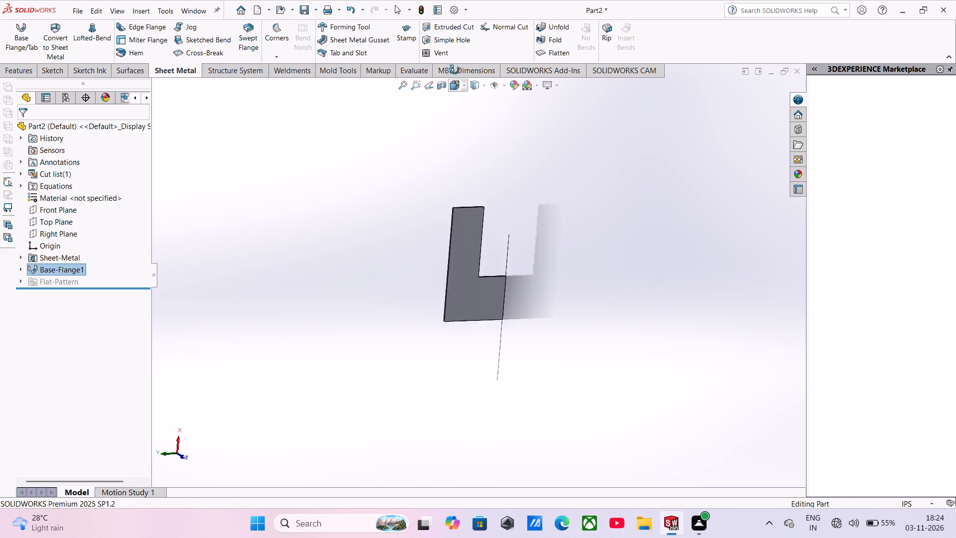
middle_drag(455, 70, 484, 0)
scroll(456, 33, up, 1)
middle_drag(598, 443, 464, 314)
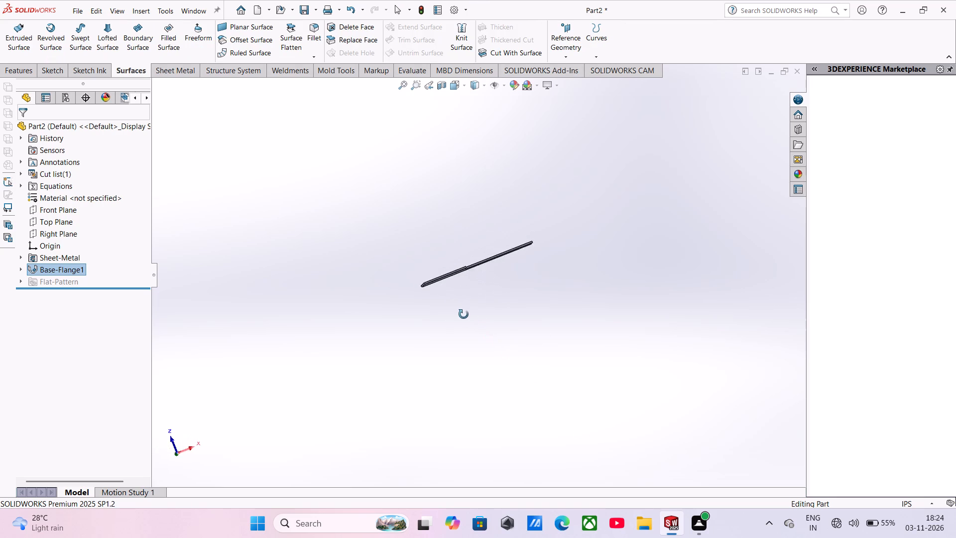
middle_drag(464, 314, 408, 405)
scroll(463, 314, up, 1)
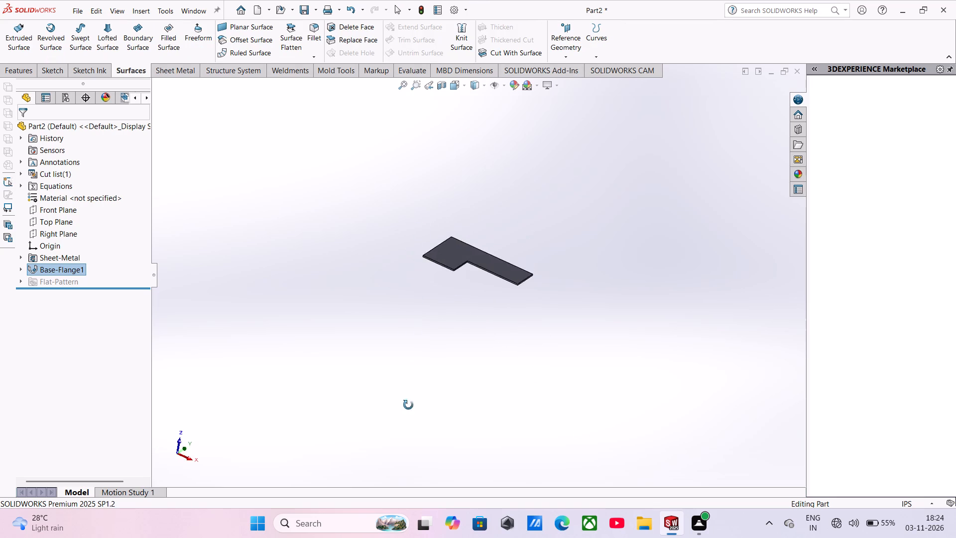
middle_drag(408, 405, 406, 433)
scroll(440, 223, down, 2)
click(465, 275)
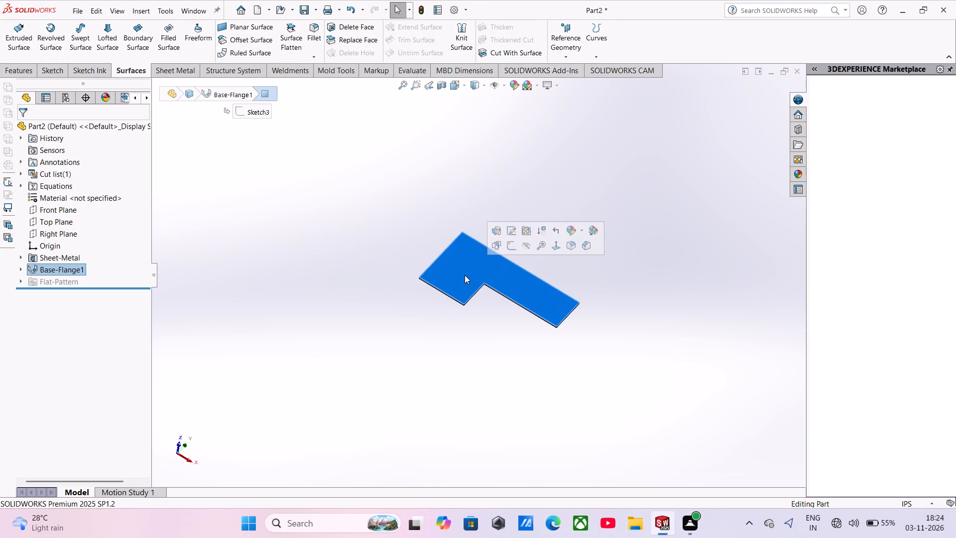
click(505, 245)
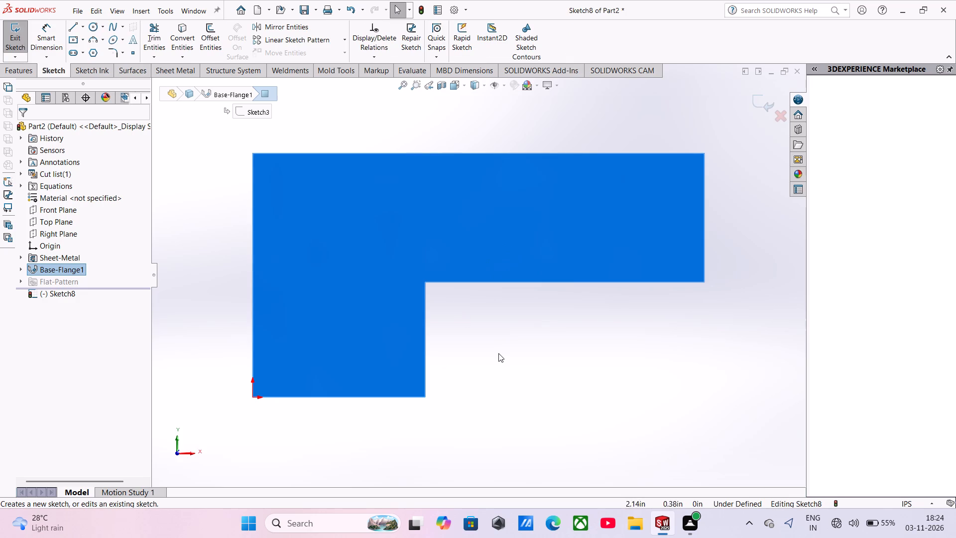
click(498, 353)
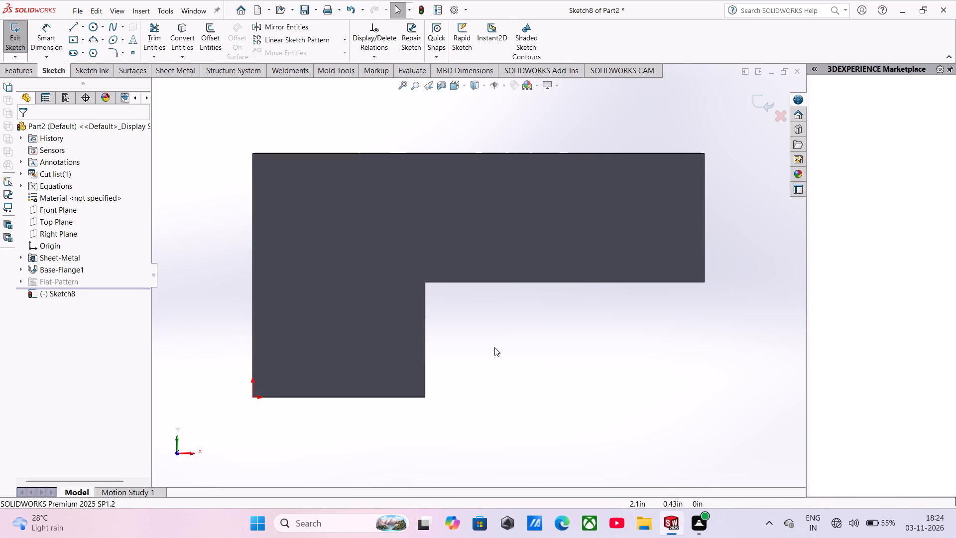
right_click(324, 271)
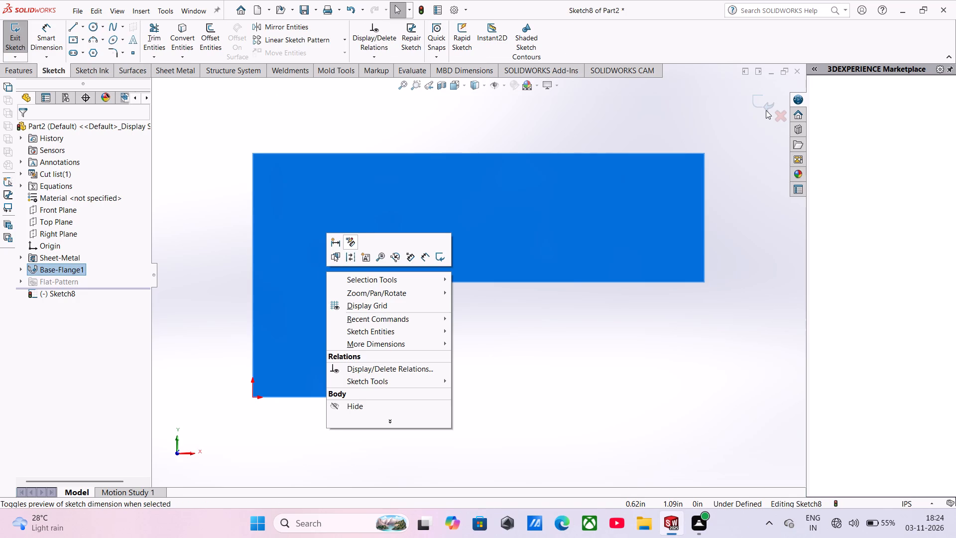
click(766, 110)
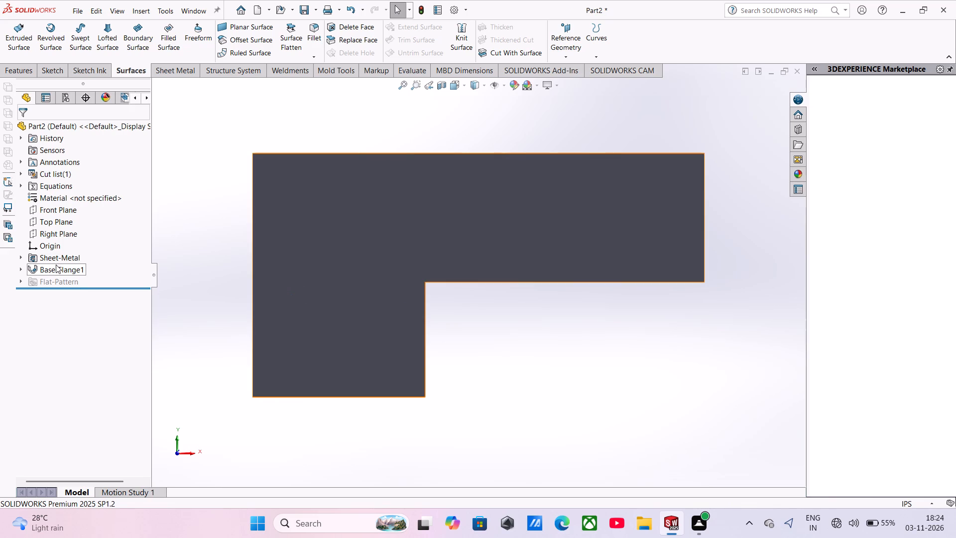
Edit the base flange's sketch and fillet the corner between the 2.12 in vertical and 3.93 in horizontal lines with a 0.62 in radius.
click(18, 270)
click(22, 270)
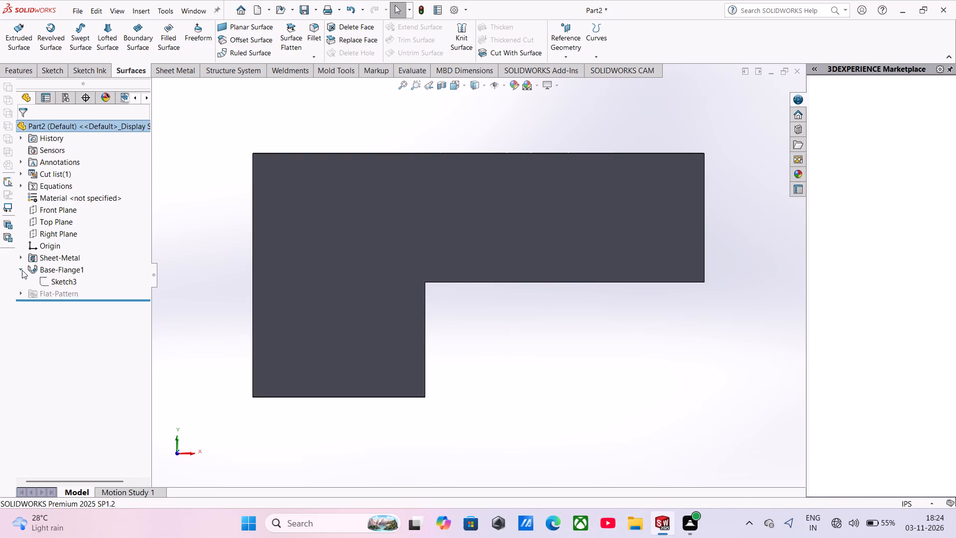
right_click(60, 277)
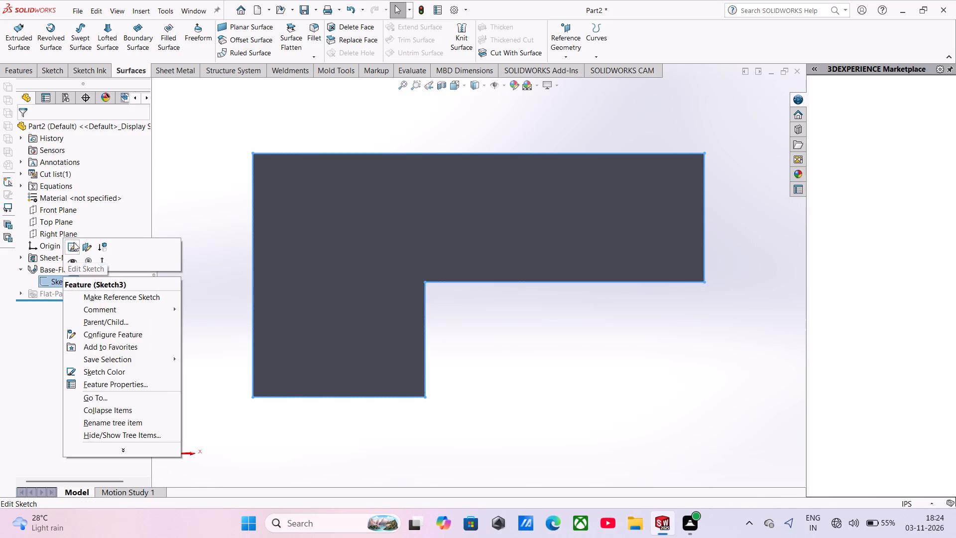
click(74, 242)
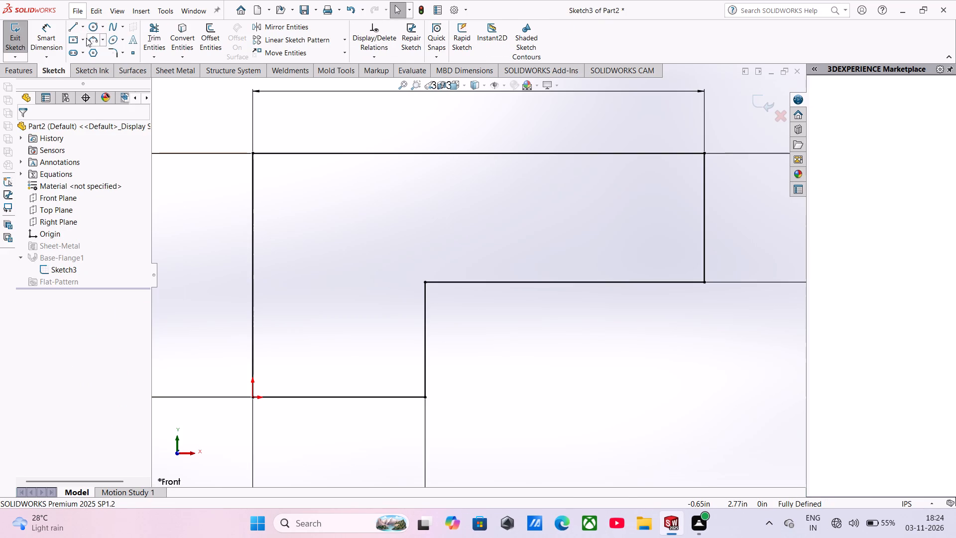
click(111, 51)
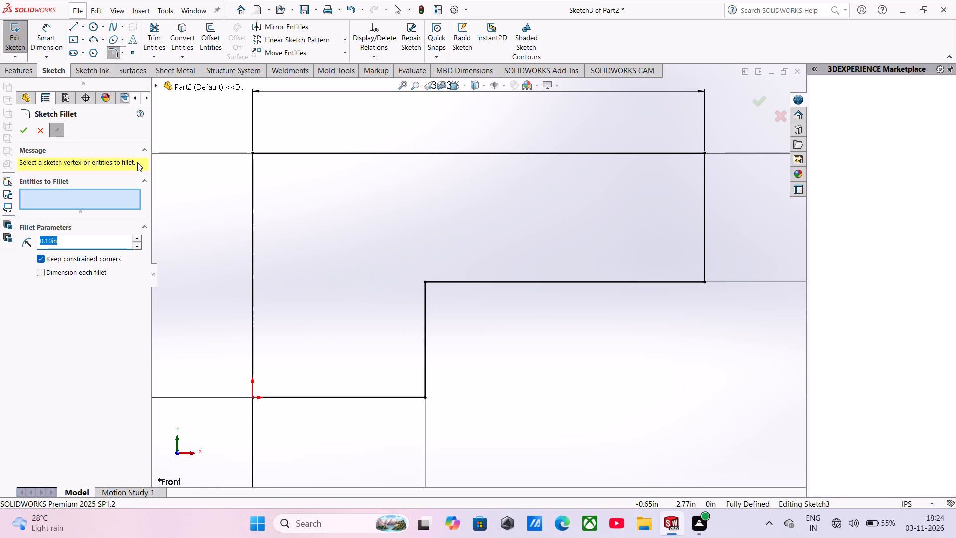
key(period)
text(62)
key(Return)
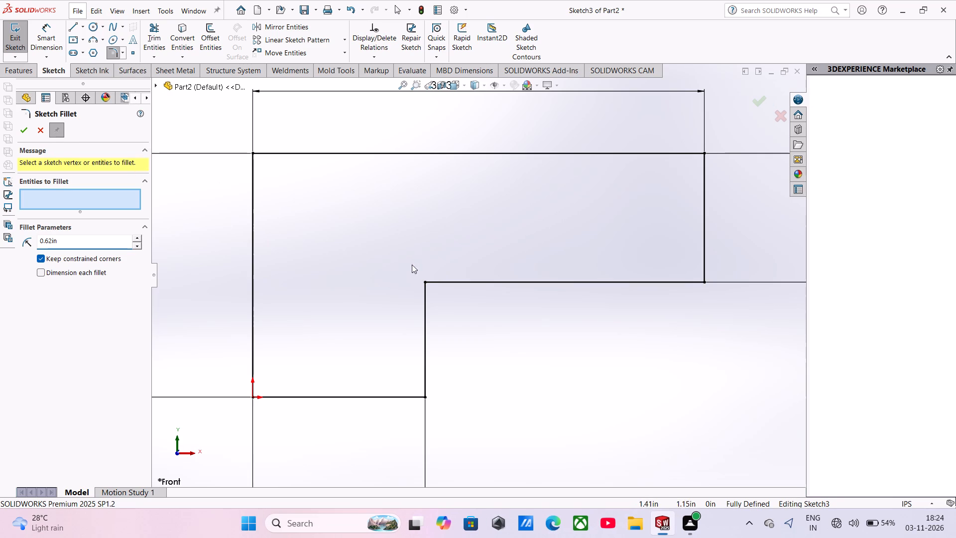
click(252, 168)
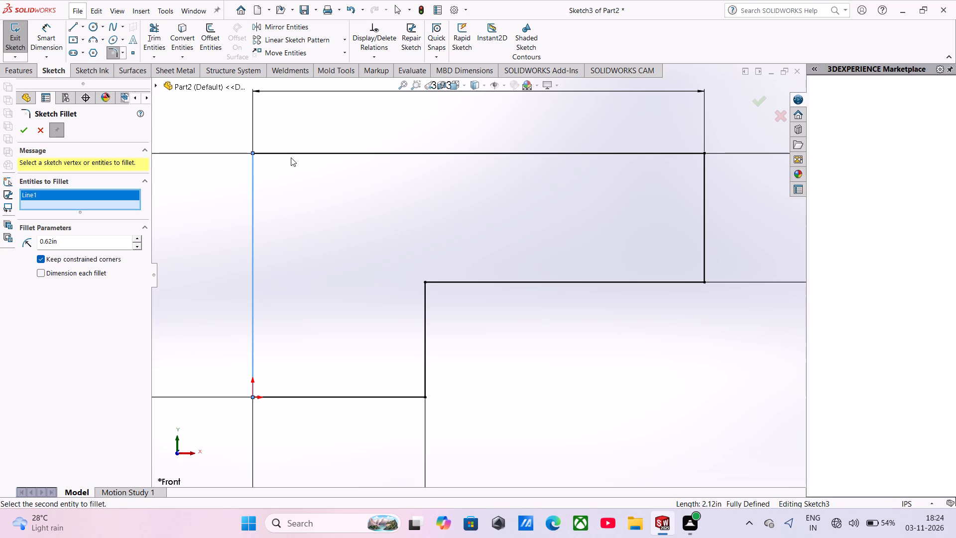
click(294, 154)
click(25, 137)
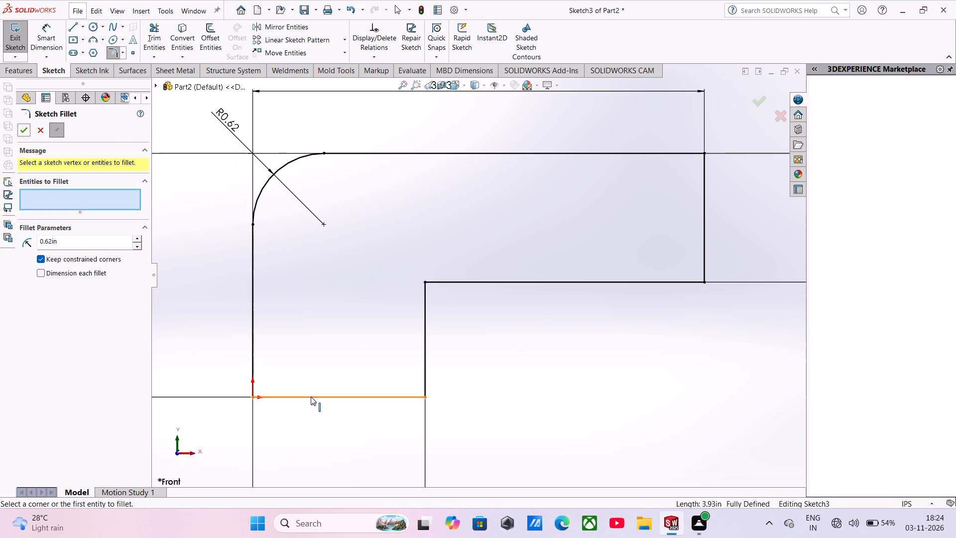
Fillet the sketch corner at the origin, between the vertical line and the bottom horizontal line, with a 0.50 in radius.
scroll(311, 397, up, 1)
drag(99, 246, 18, 259)
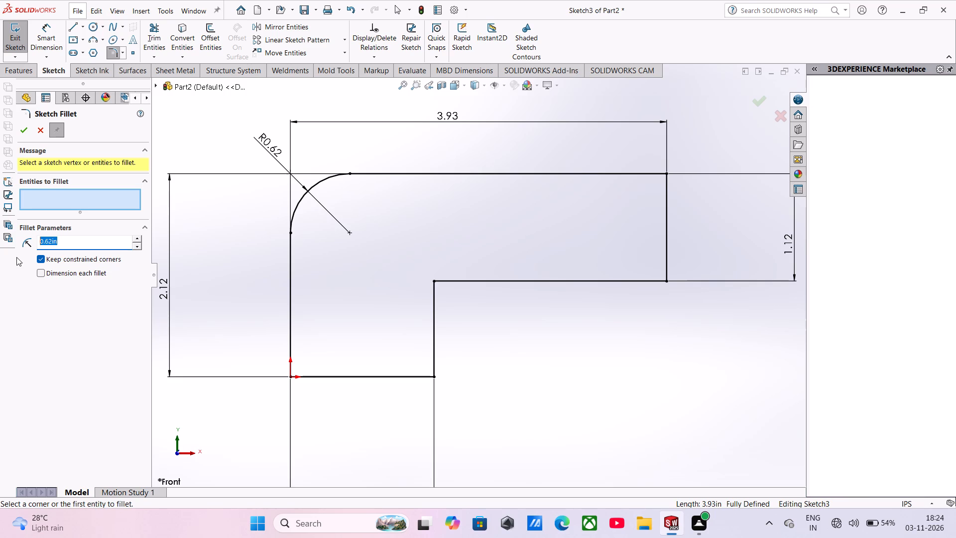
text(.50)
key(Return)
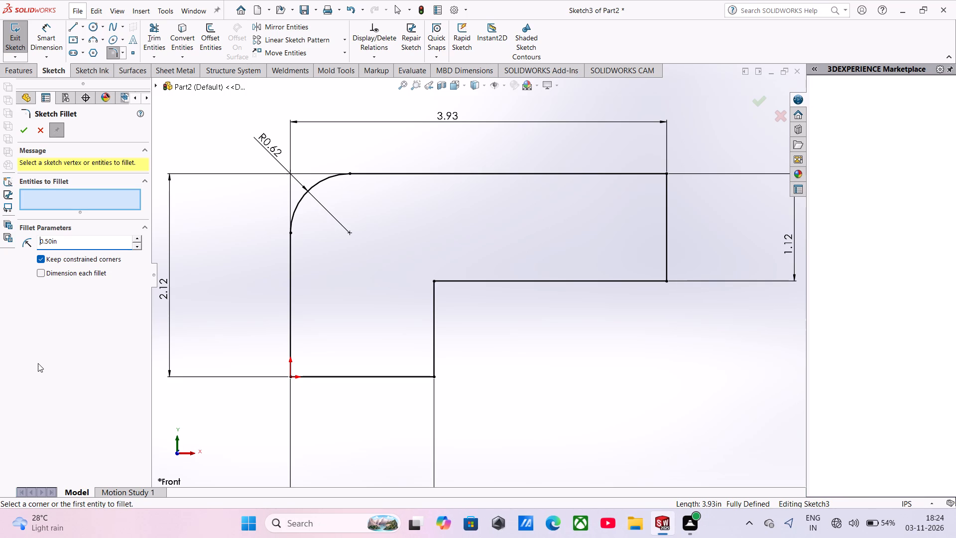
click(289, 317)
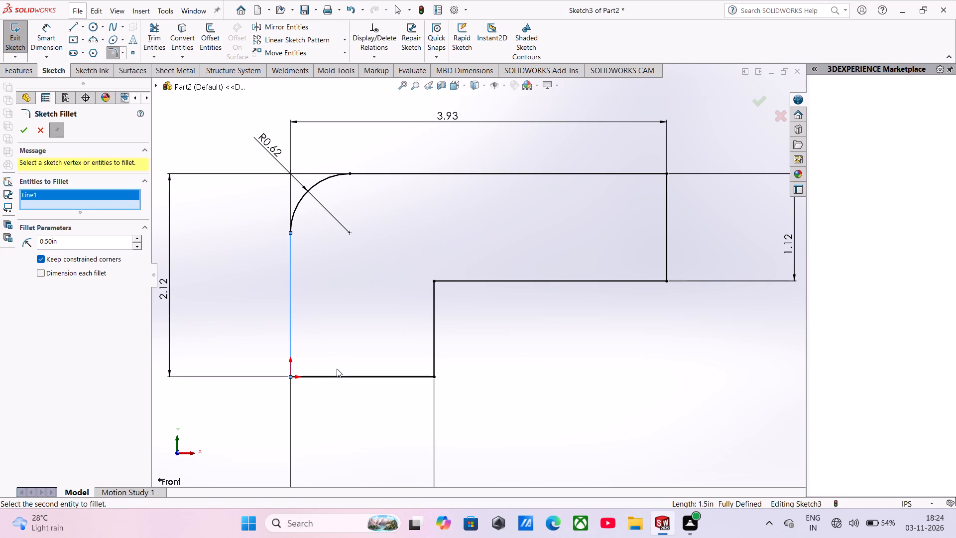
click(331, 378)
click(32, 132)
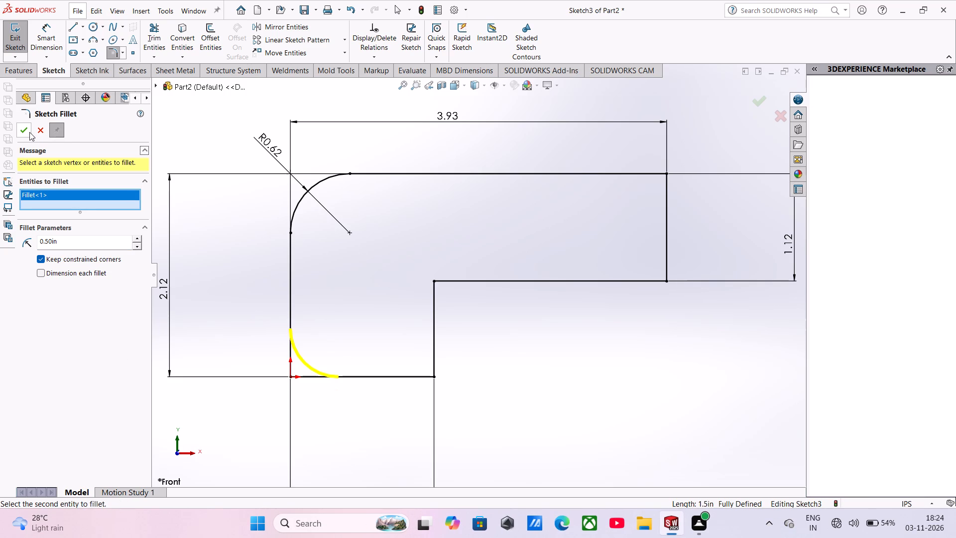
click(29, 132)
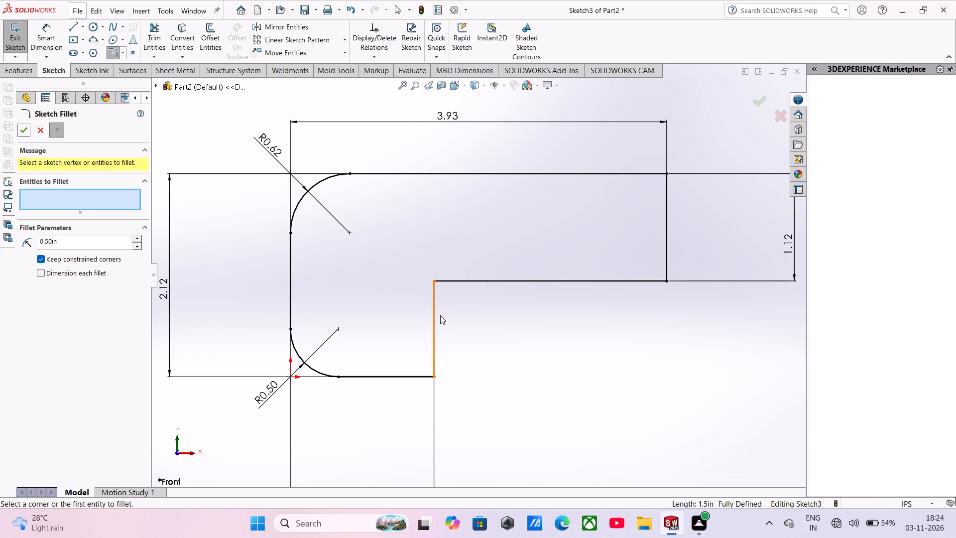
Fillet both corners of the 1.12 in vertical end line with a 0.55 in radius and exit the sketch to rebuild the base flange.
scroll(504, 383, up, 1)
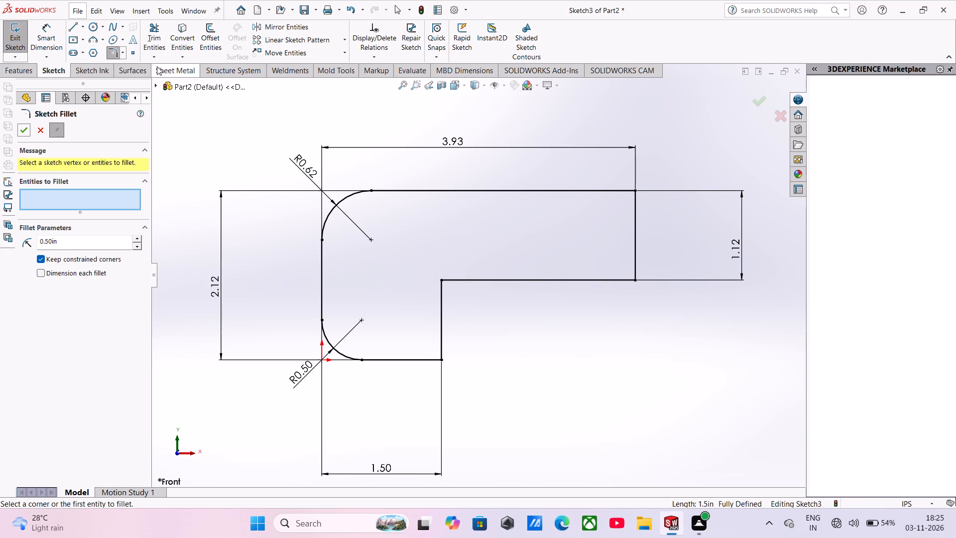
drag(96, 251, 71, 251)
drag(67, 247, 22, 253)
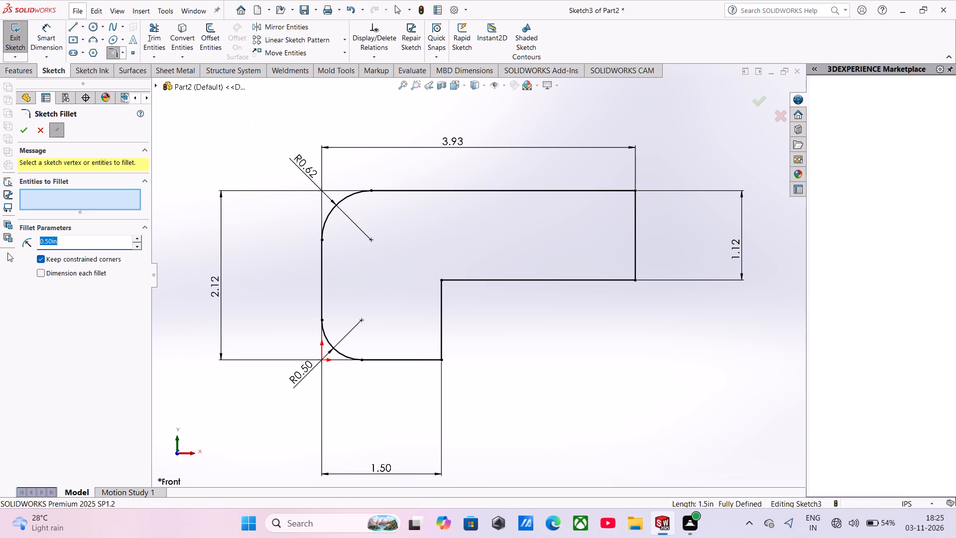
text(.55)
key(Return)
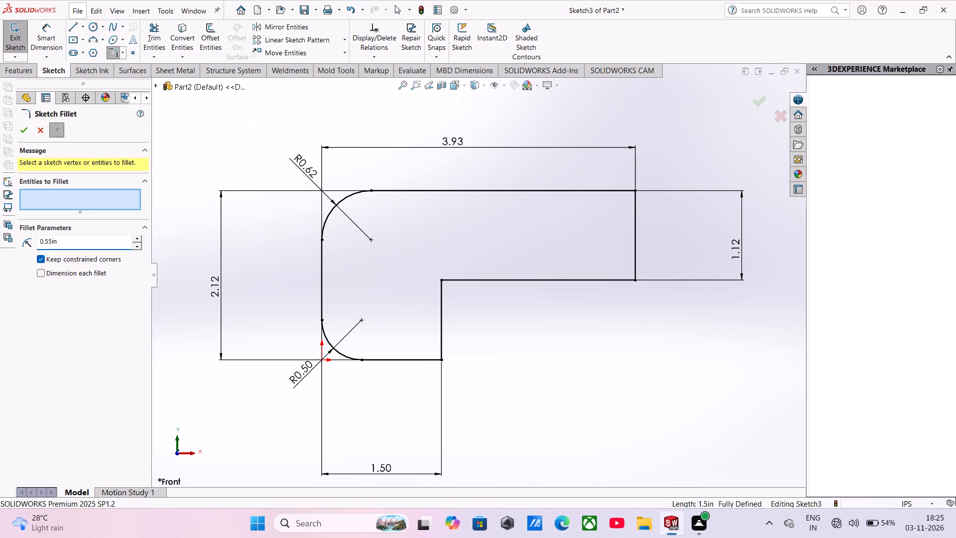
click(635, 255)
click(616, 280)
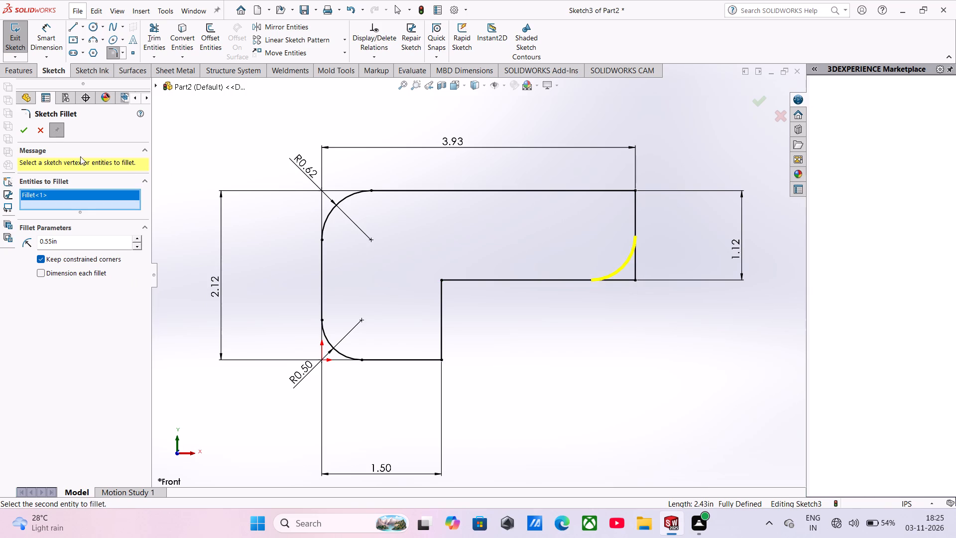
click(570, 188)
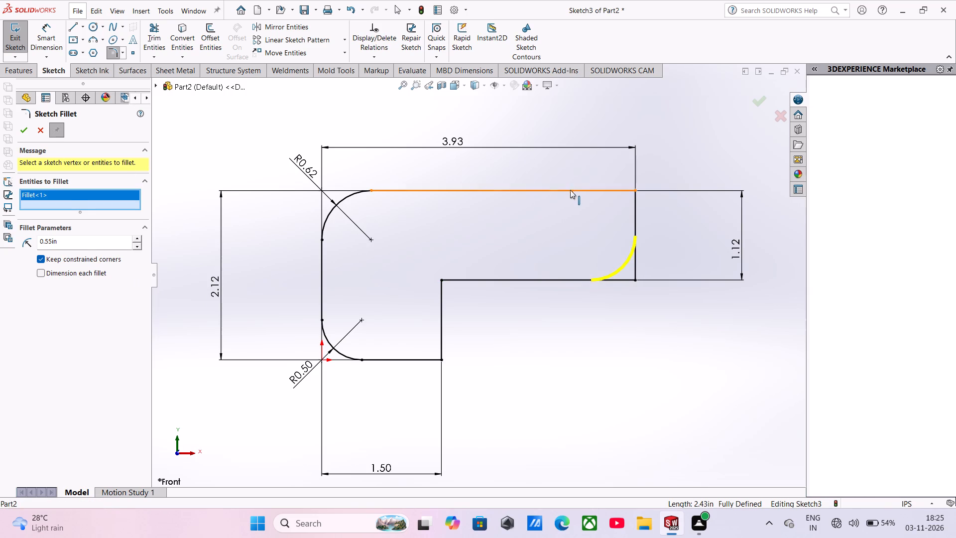
click(636, 205)
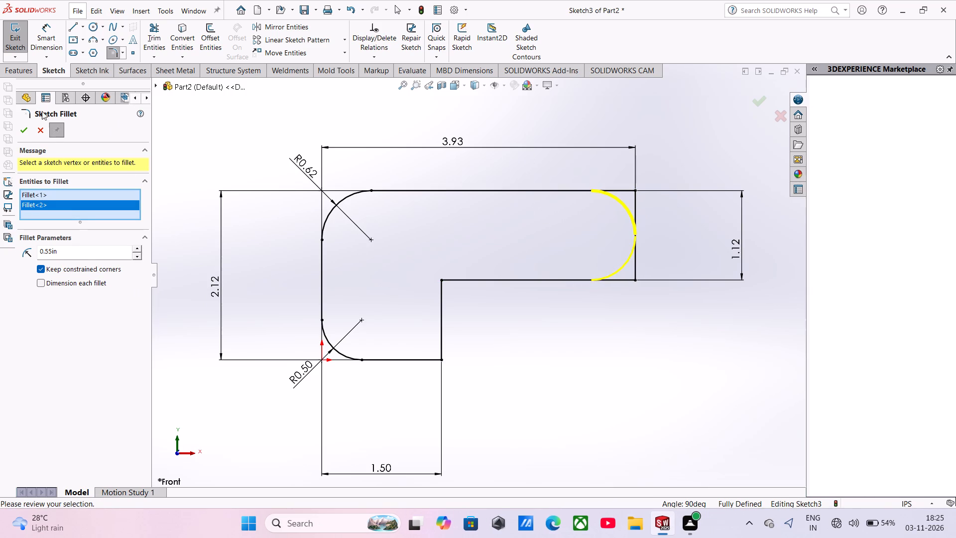
click(27, 131)
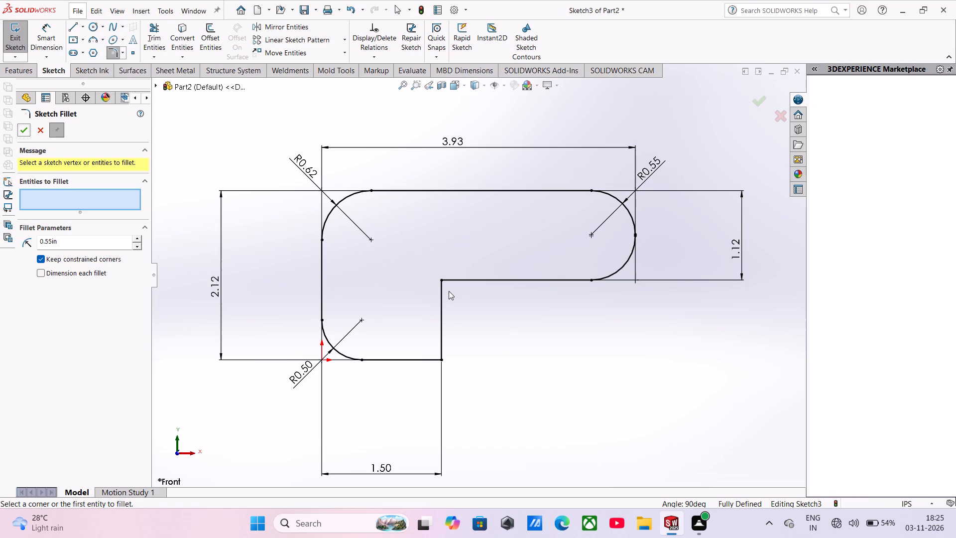
scroll(450, 300, down, 2)
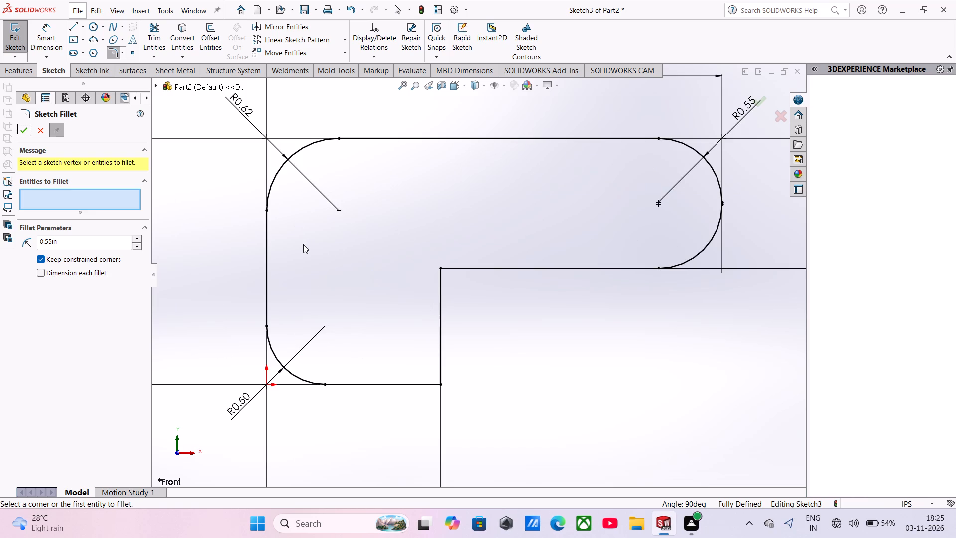
scroll(303, 260, up, 2)
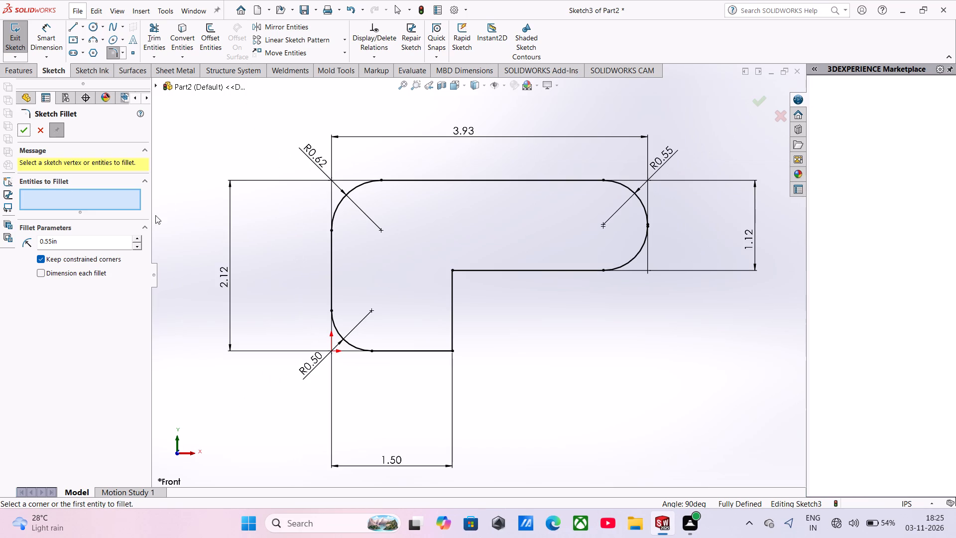
click(23, 131)
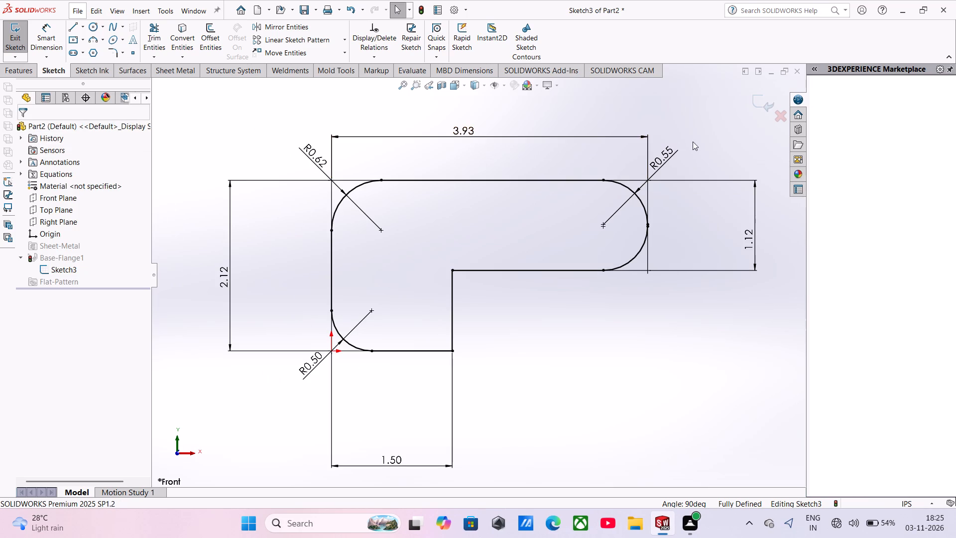
click(768, 113)
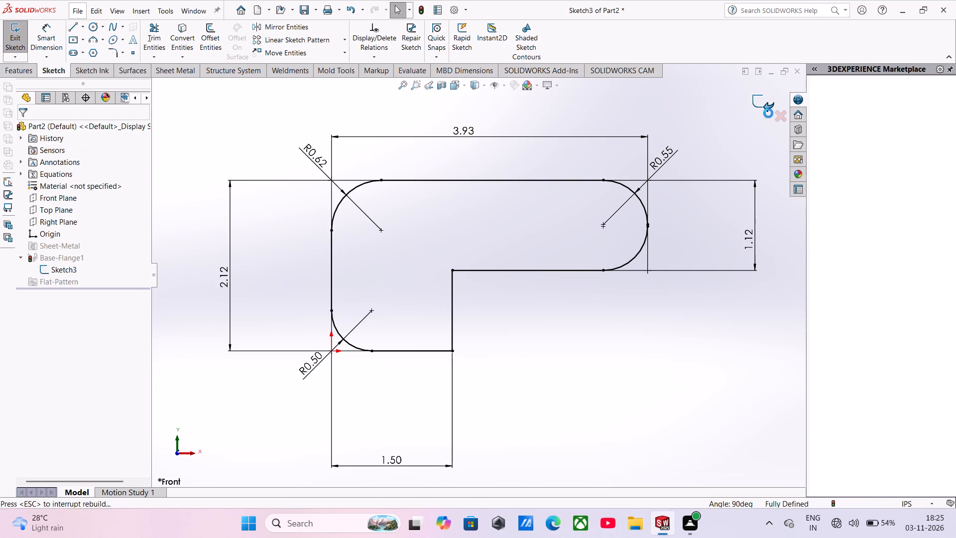
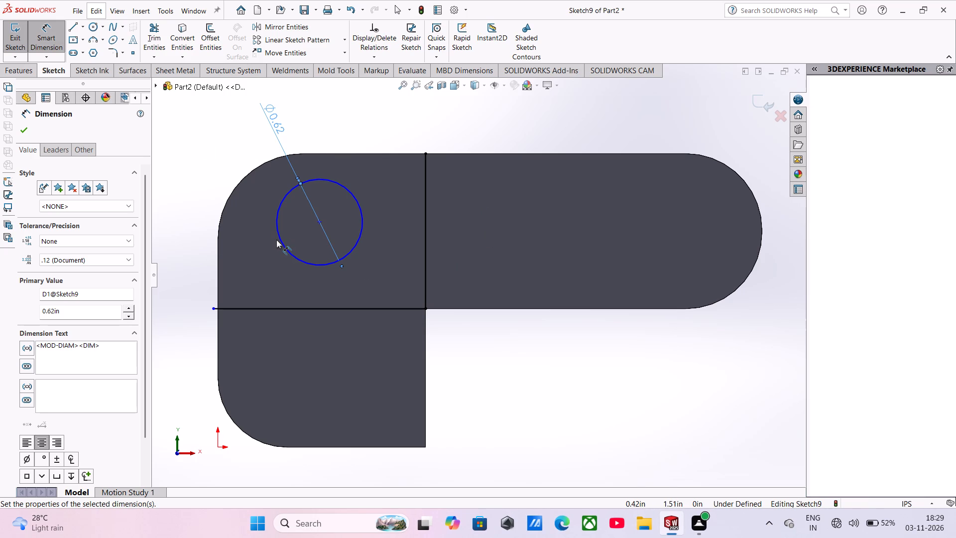
Set the sketch circle's diameter to 0.62 in.
double_click(281, 126)
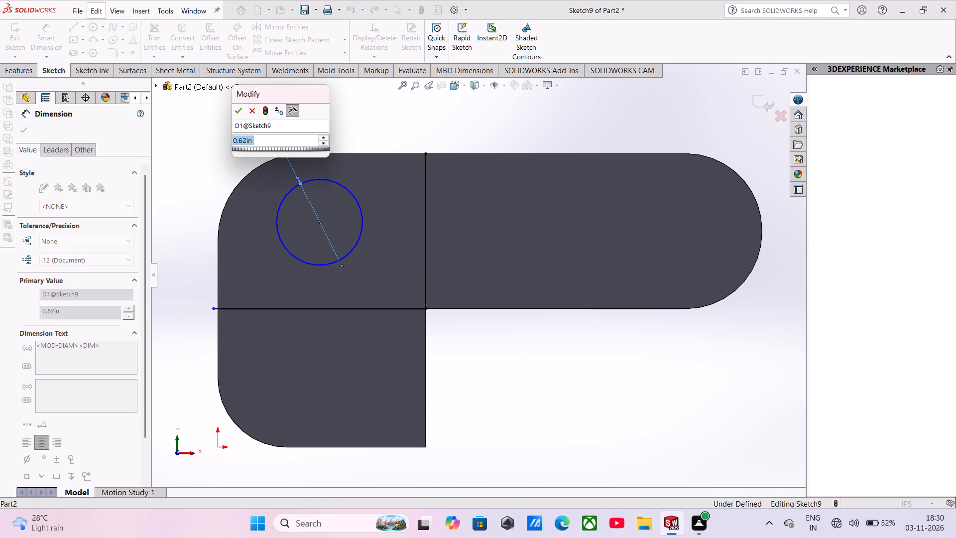
text(.62)
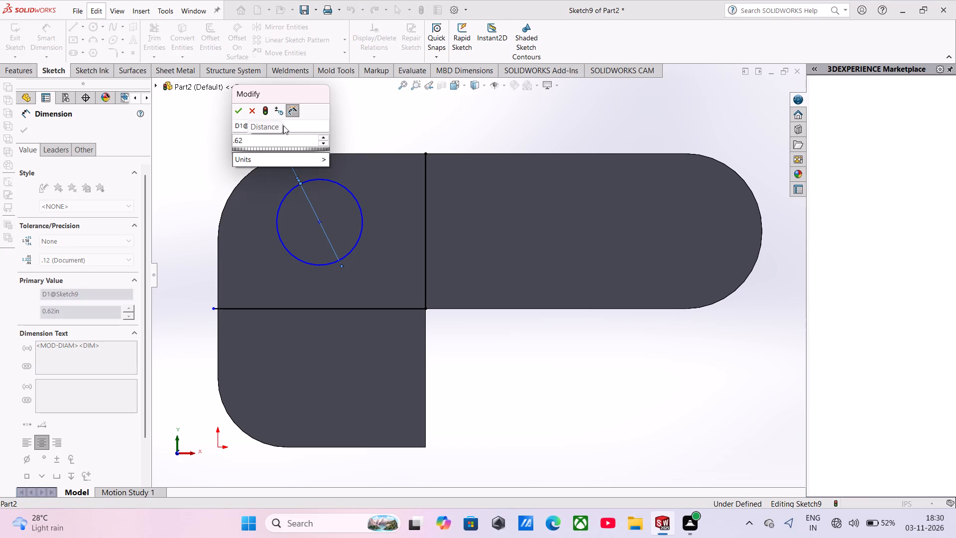
key(Return)
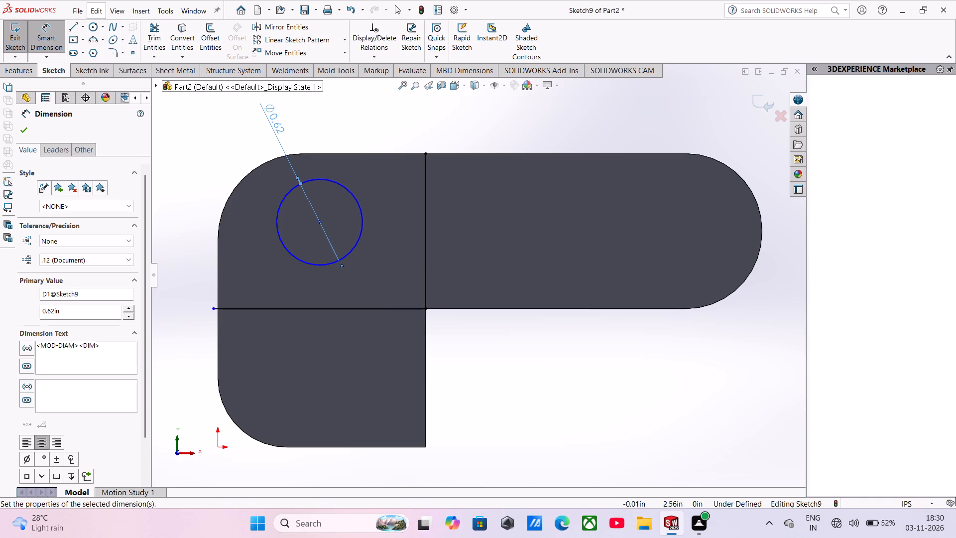
click(31, 132)
Dimension the circle's centre 0.50 in above the horizontal sketch line.
click(38, 24)
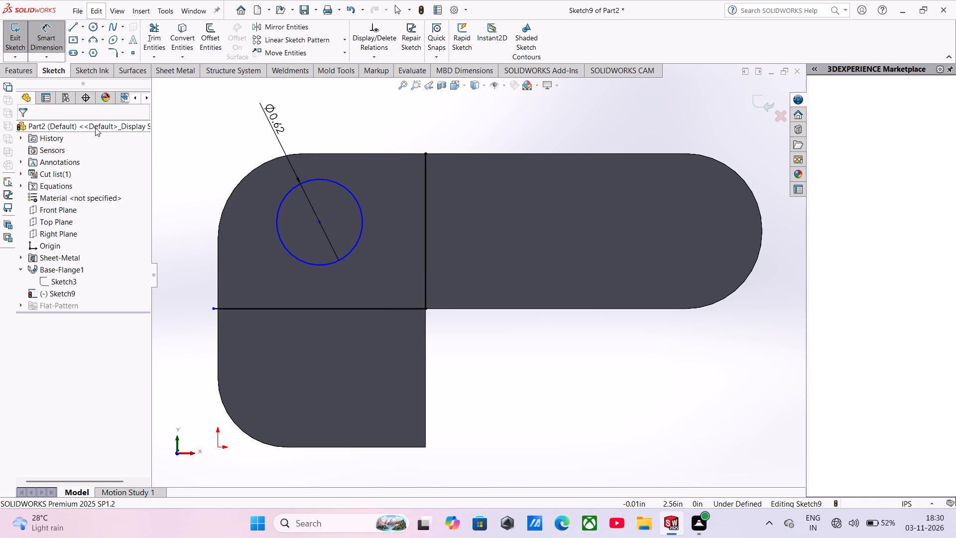
click(320, 224)
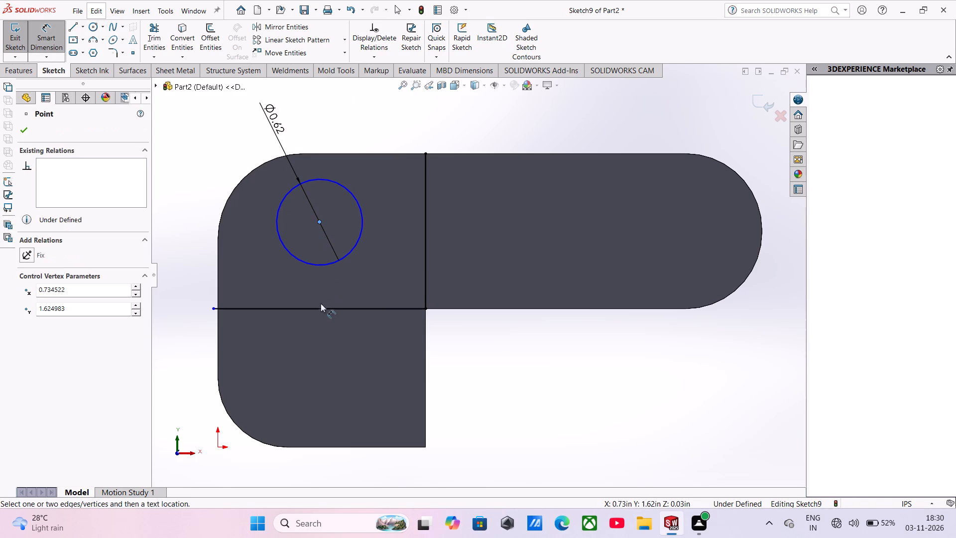
click(321, 308)
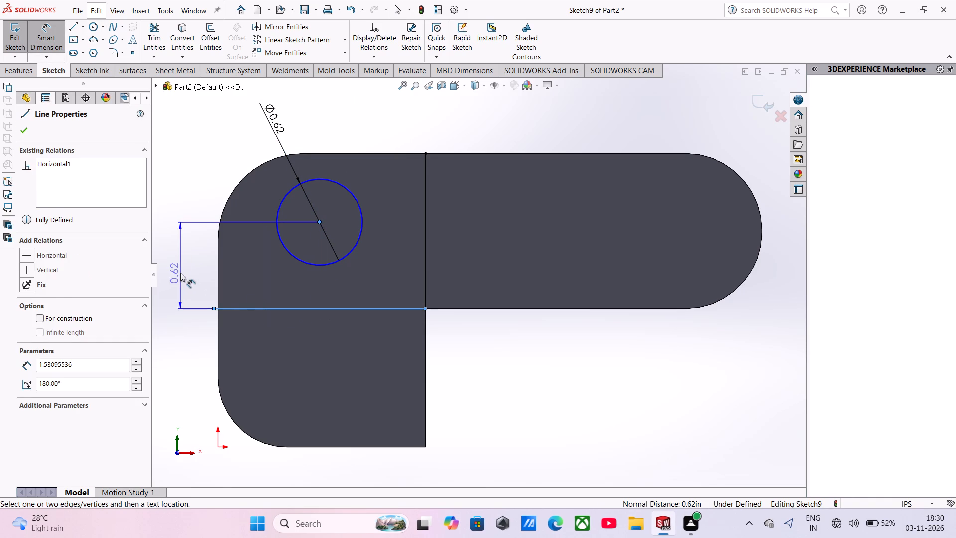
click(180, 273)
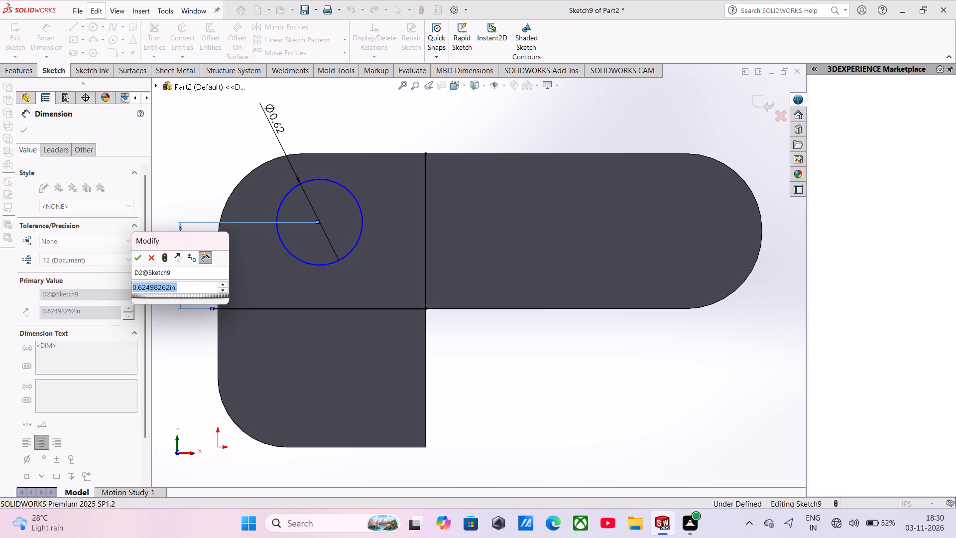
text(.50)
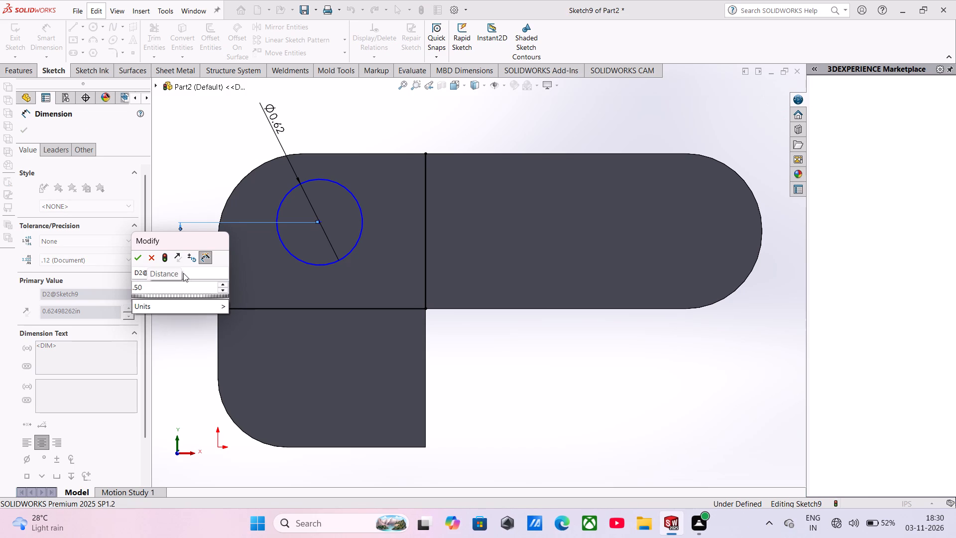
key(Return)
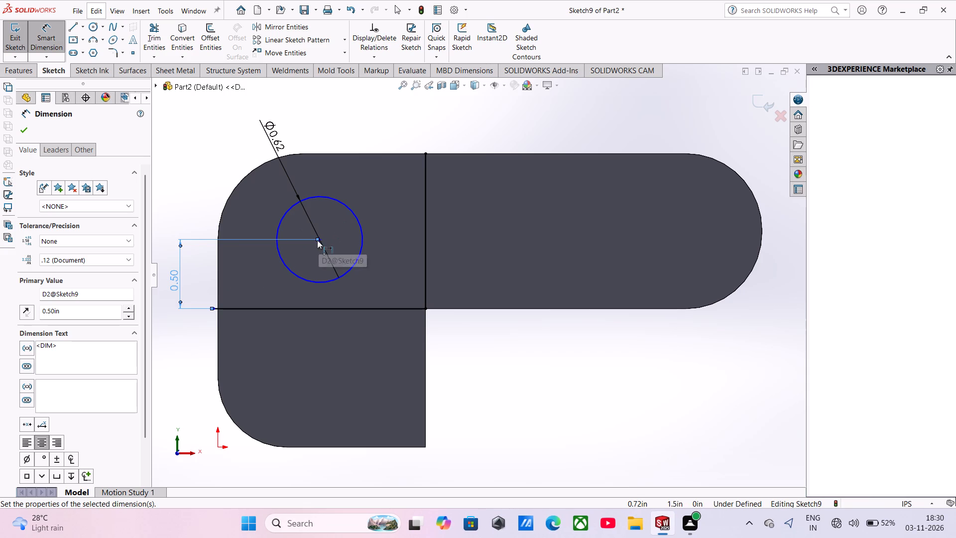
click(18, 130)
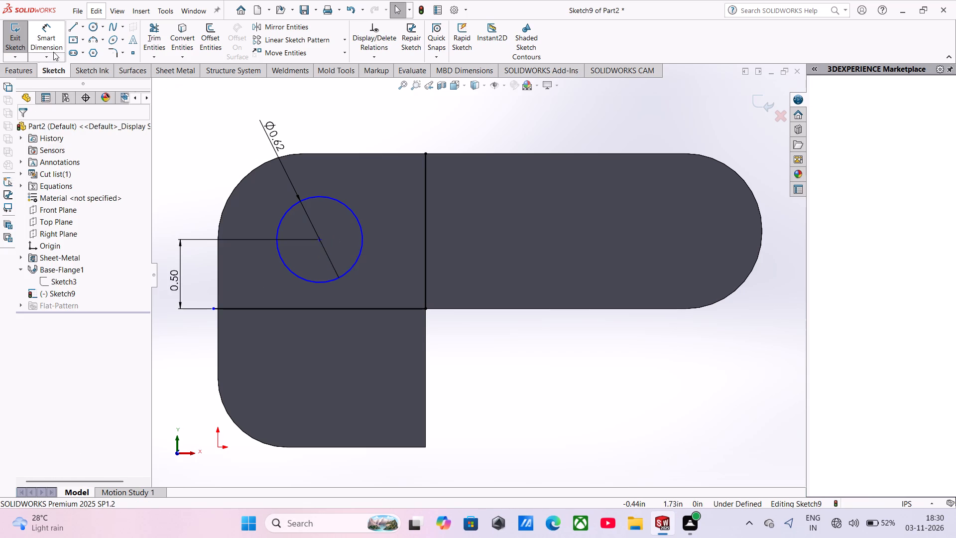
Dimension the circle's centre 1.00 in from the vertical sketch line.
click(52, 39)
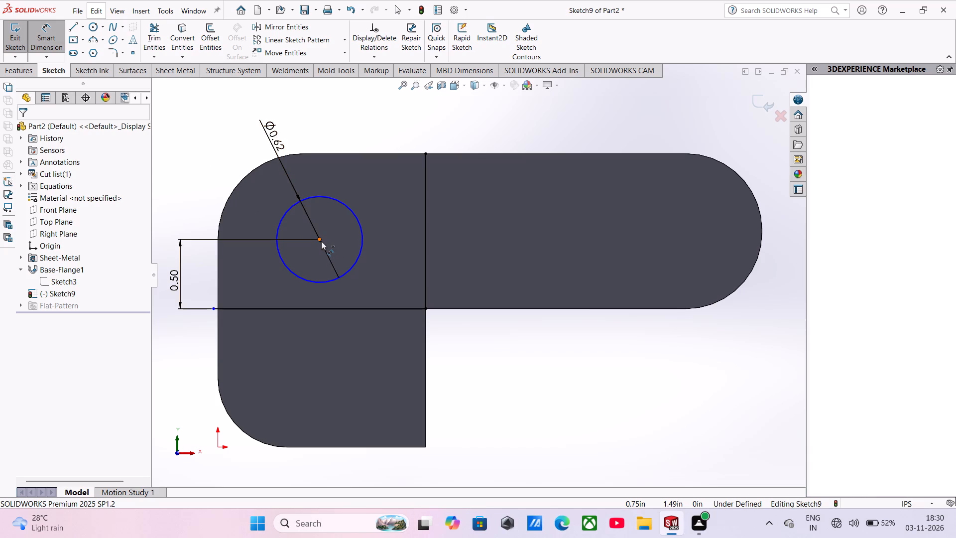
click(321, 241)
click(427, 229)
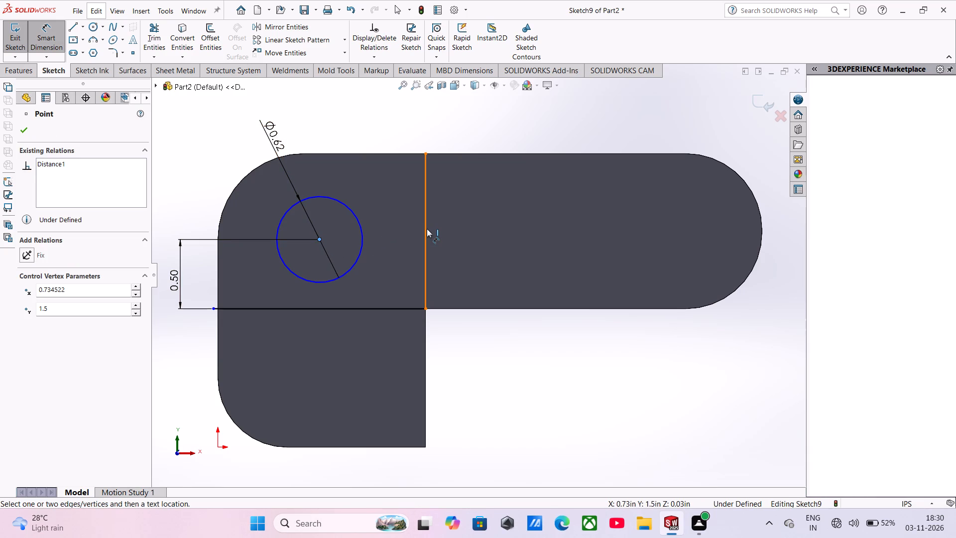
click(401, 131)
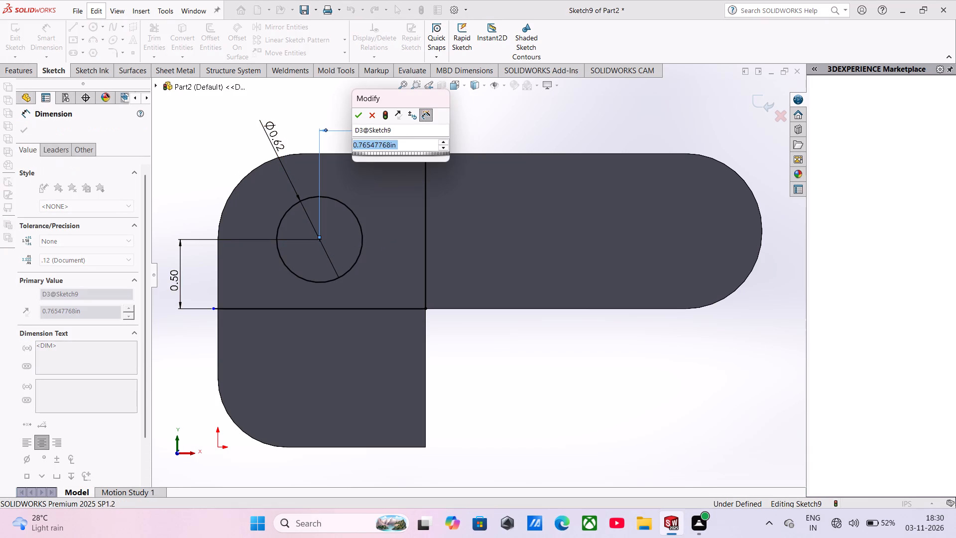
key(1)
text(.0)
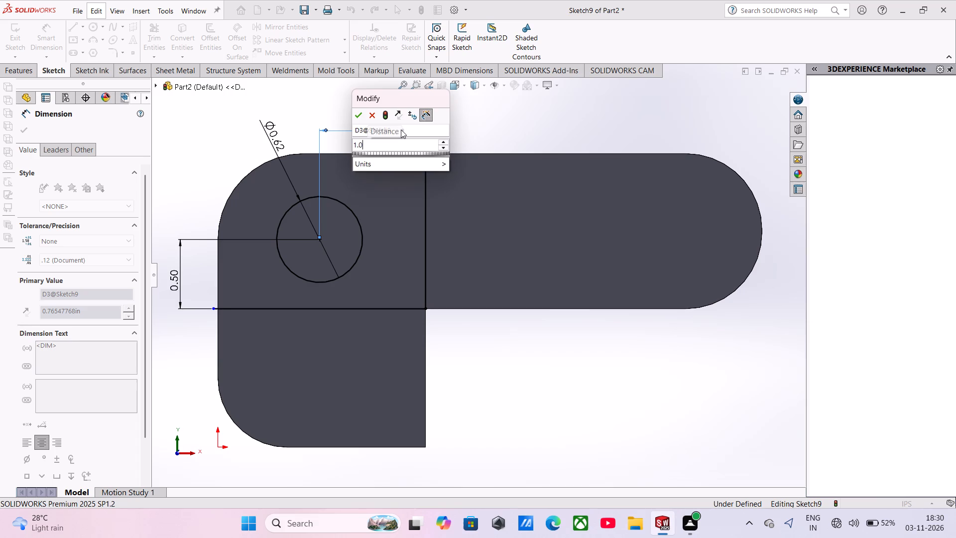
key(Return)
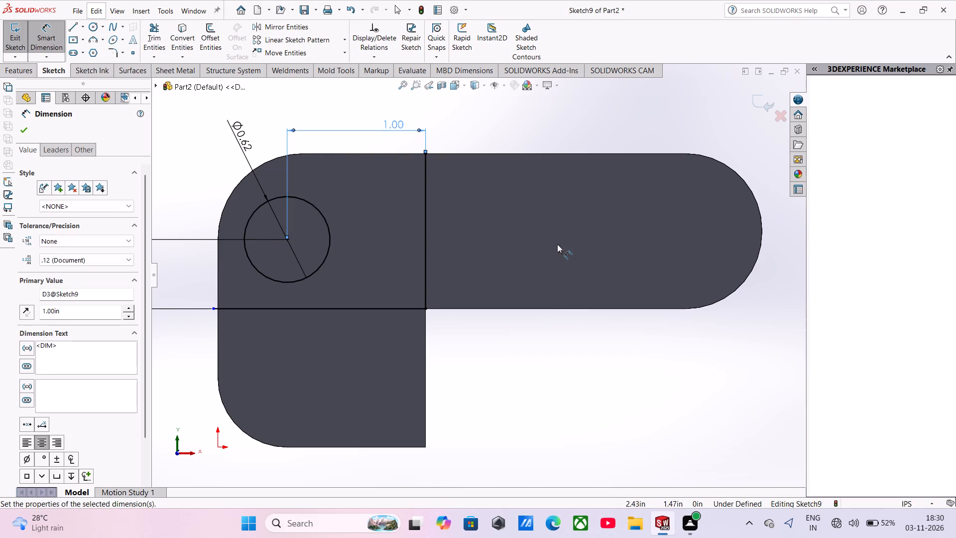
Cut the circular contour out of the base flange with a 0.10 in blind sheet metal extruded cut.
scroll(413, 235, down, 2)
scroll(226, 228, up, 1)
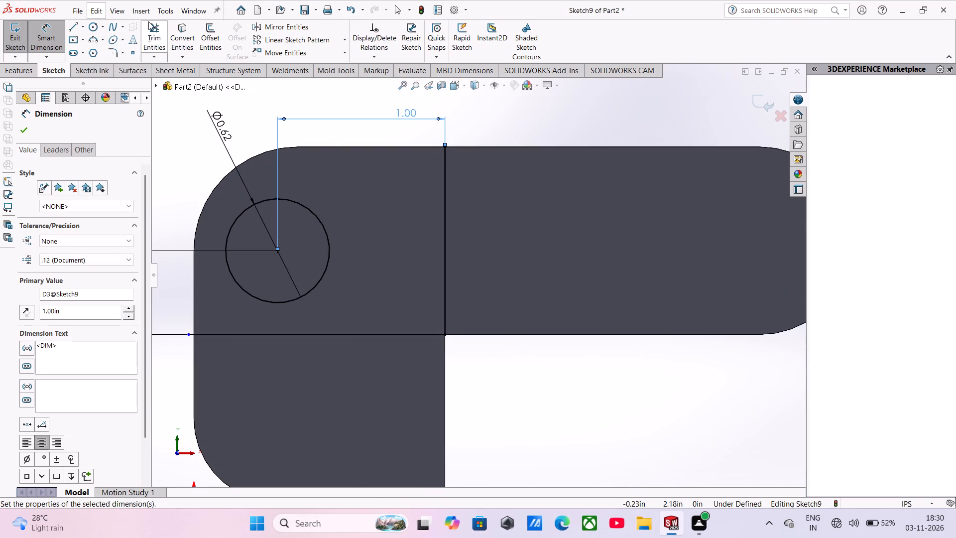
click(22, 72)
click(178, 70)
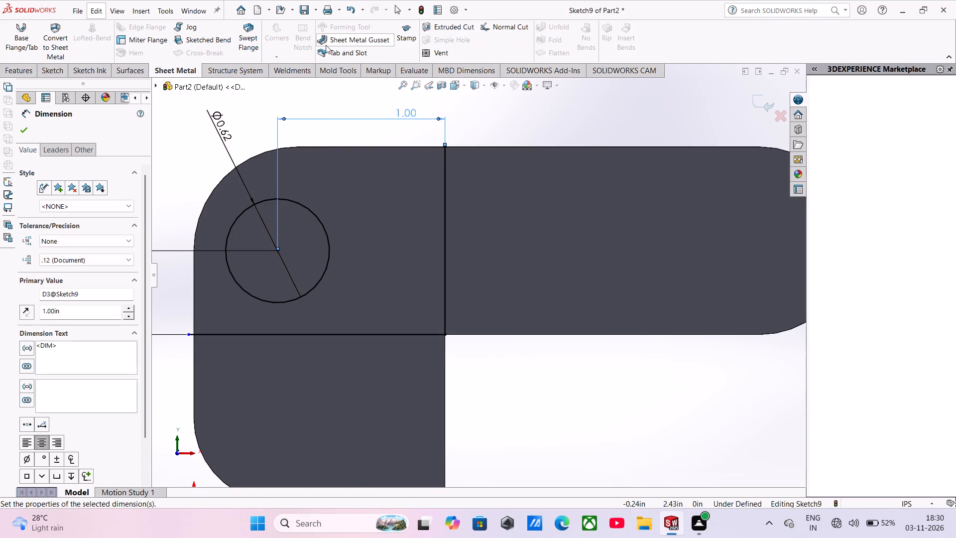
click(438, 23)
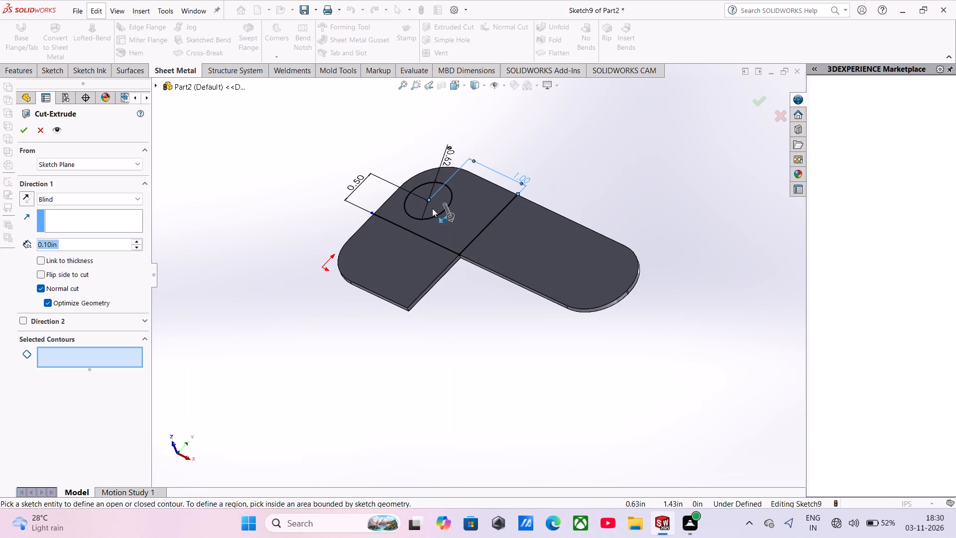
click(437, 217)
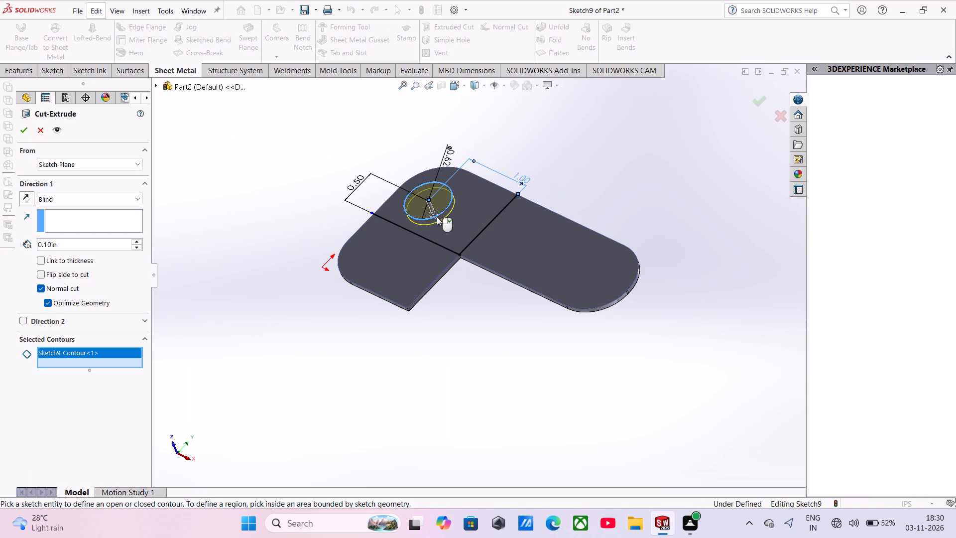
click(23, 125)
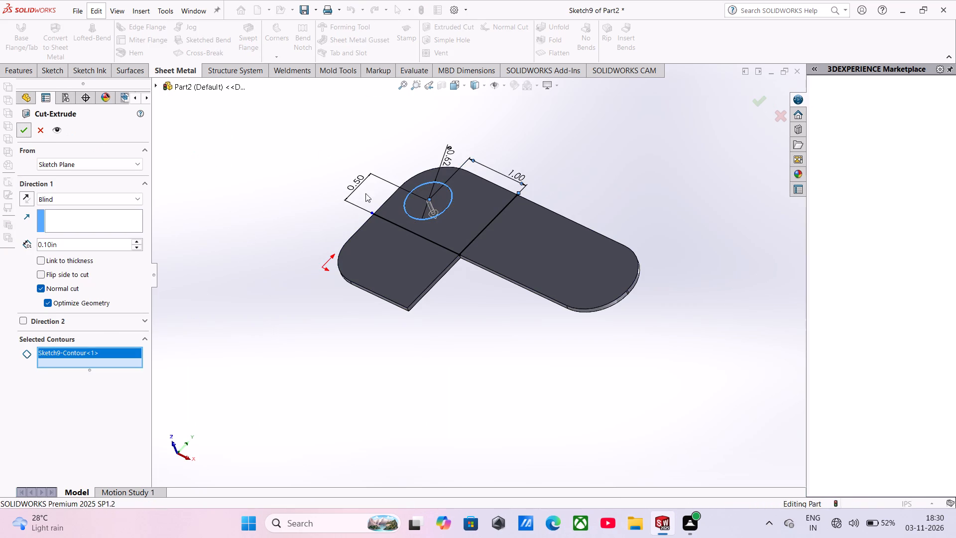
Open a new sketch on the flange face and draw a horizontal straight slot in the long arm, about 0.98 in between centres and 0.35 in wide.
scroll(398, 201, down, 2)
middle_drag(444, 246, 480, 236)
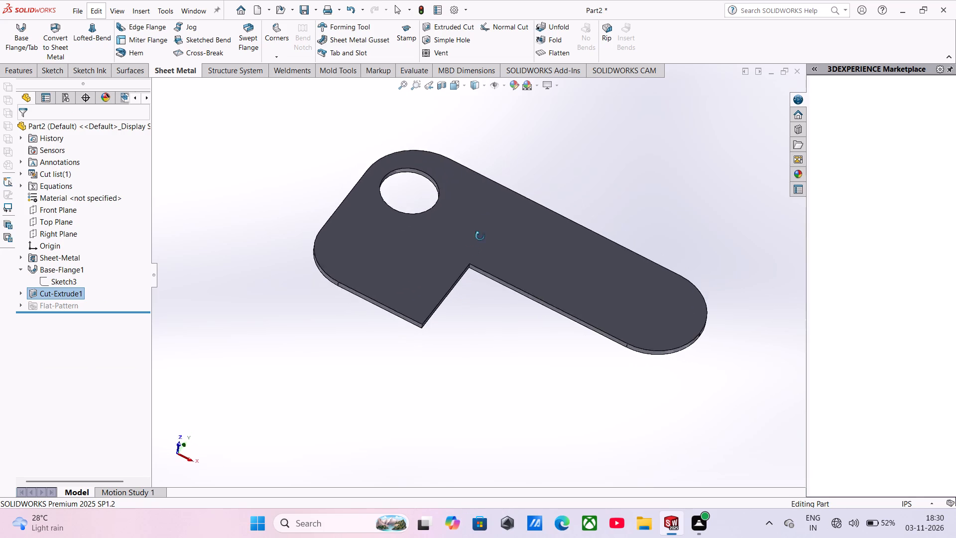
middle_drag(480, 236, 458, 331)
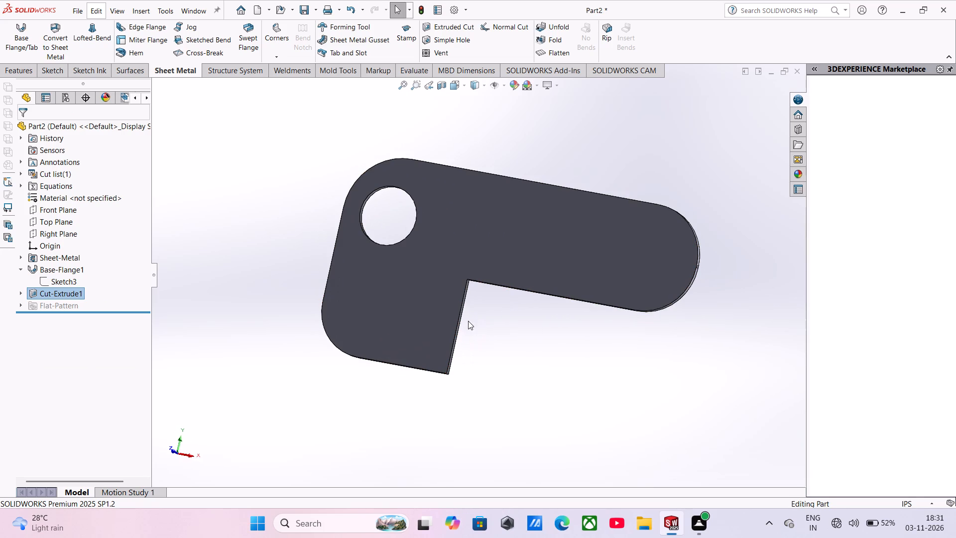
click(585, 250)
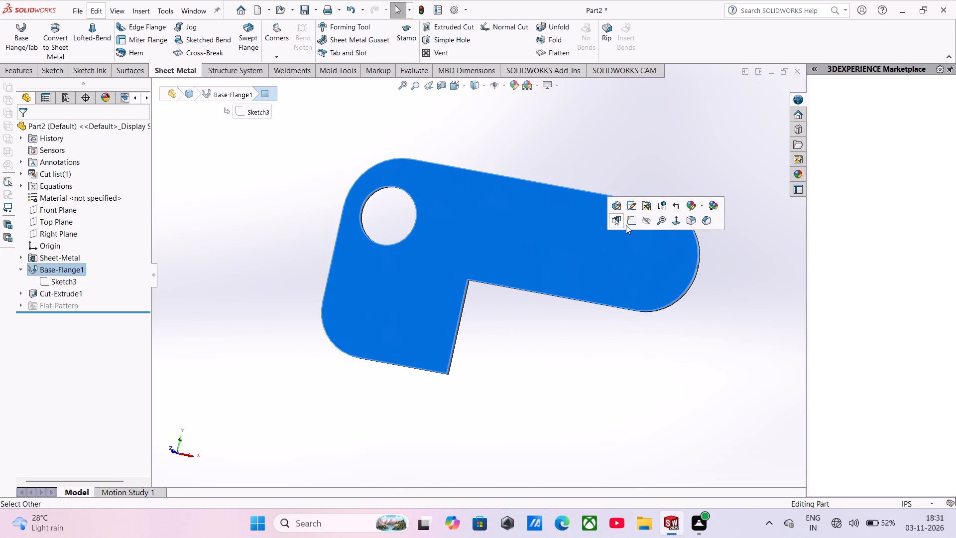
click(635, 223)
click(579, 129)
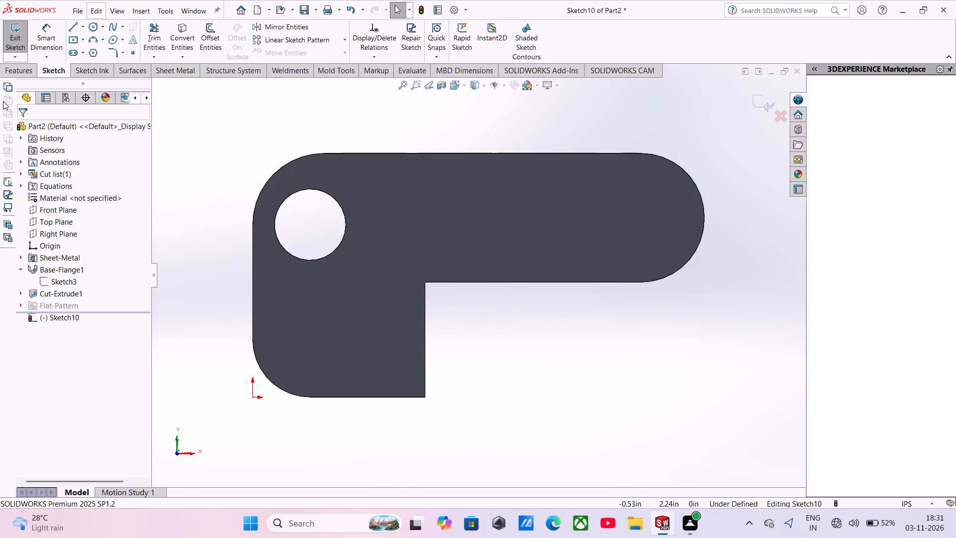
click(80, 54)
click(87, 67)
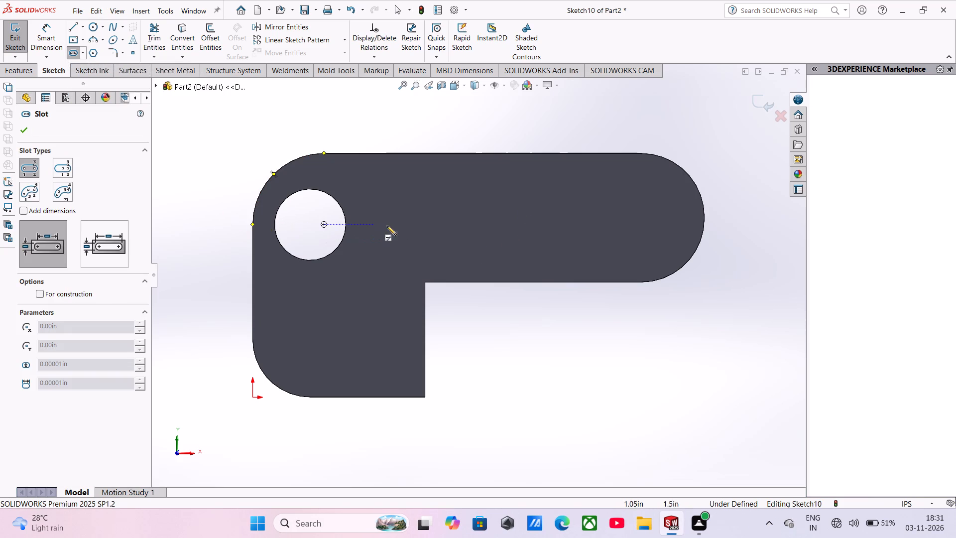
click(545, 221)
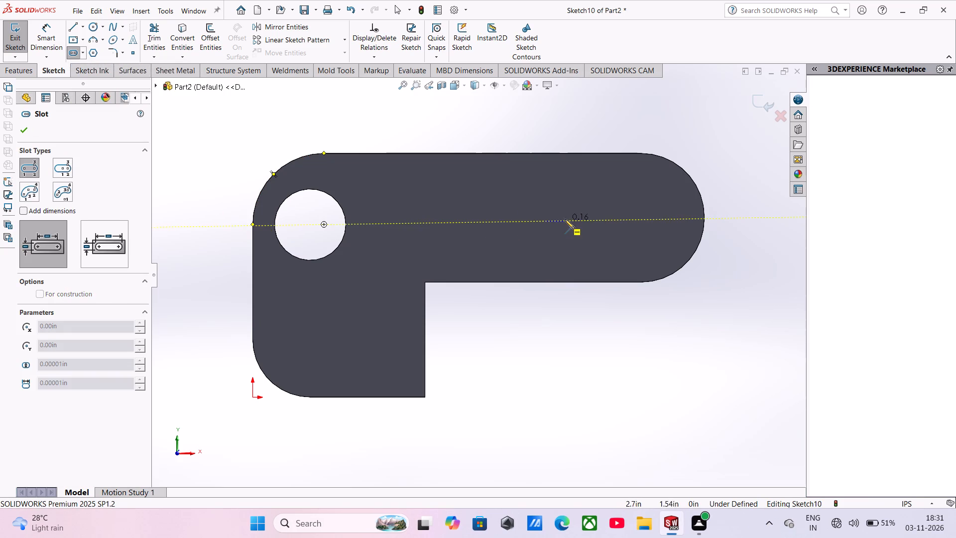
click(657, 221)
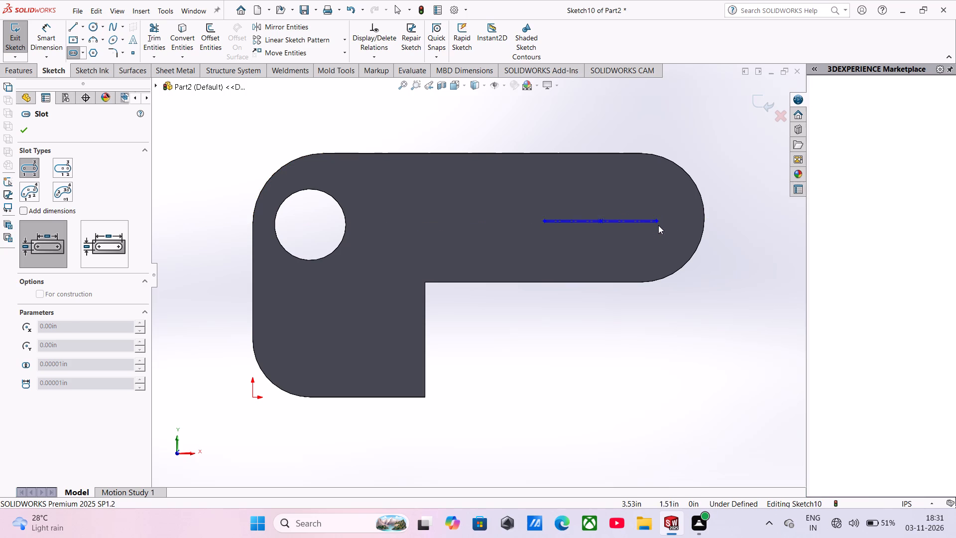
click(665, 241)
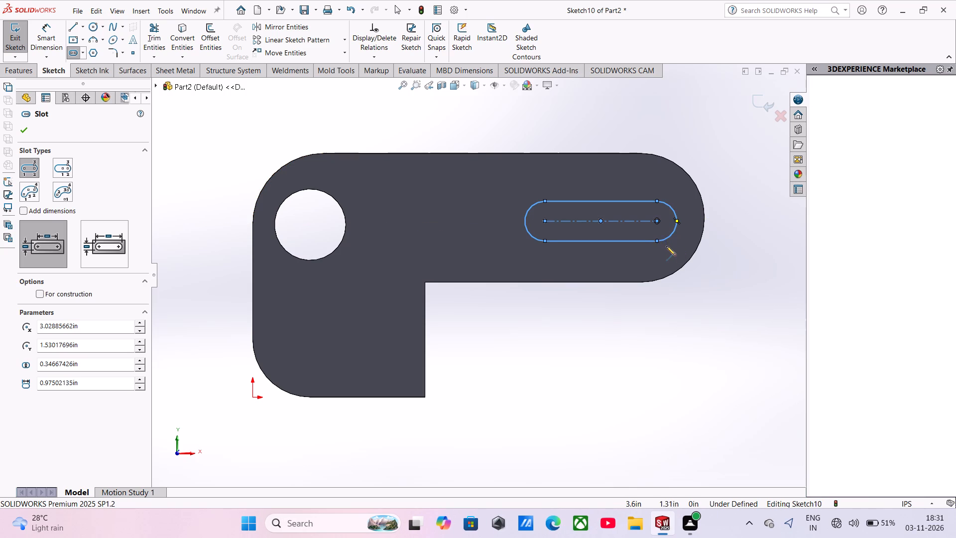
Dimension the slot's centre-to-centre length as 1.25 in.
scroll(666, 248, down, 2)
click(41, 36)
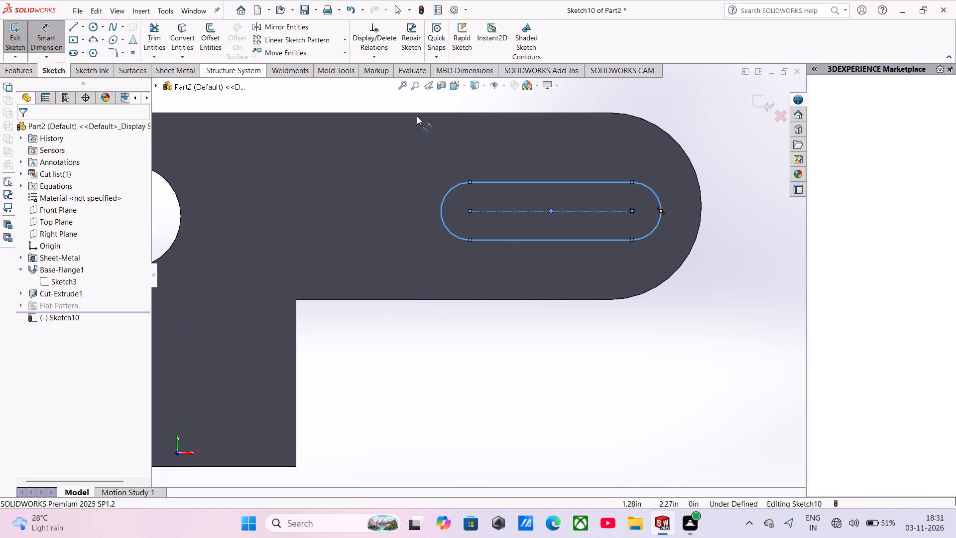
click(531, 210)
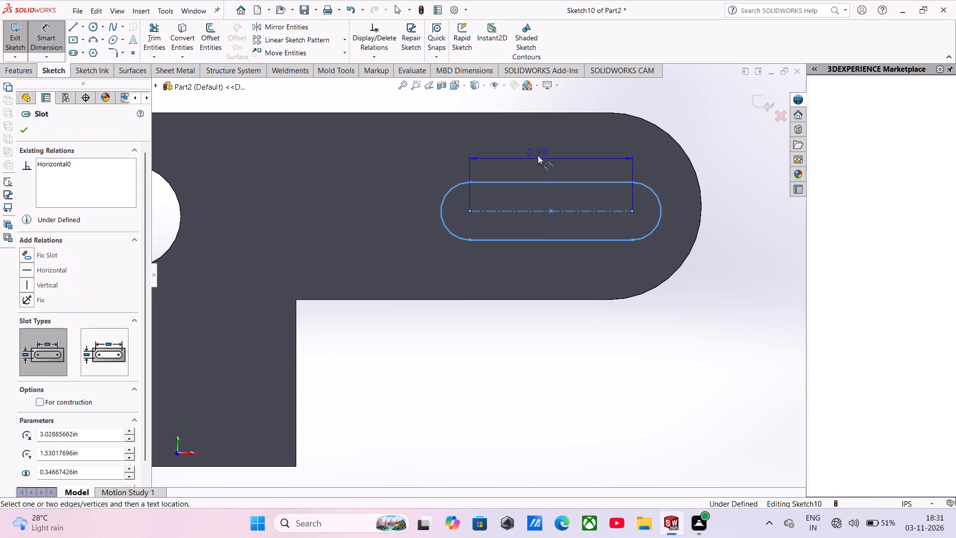
click(540, 107)
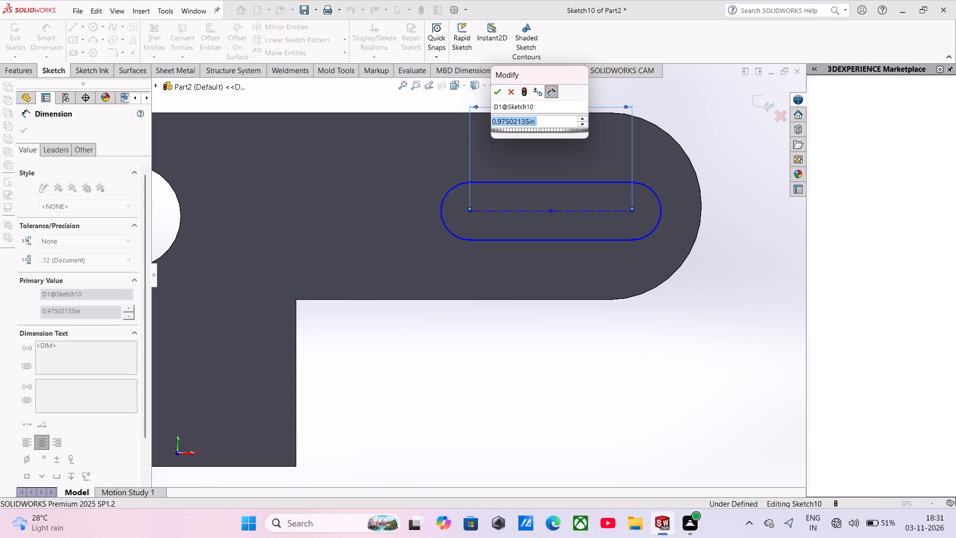
key(1)
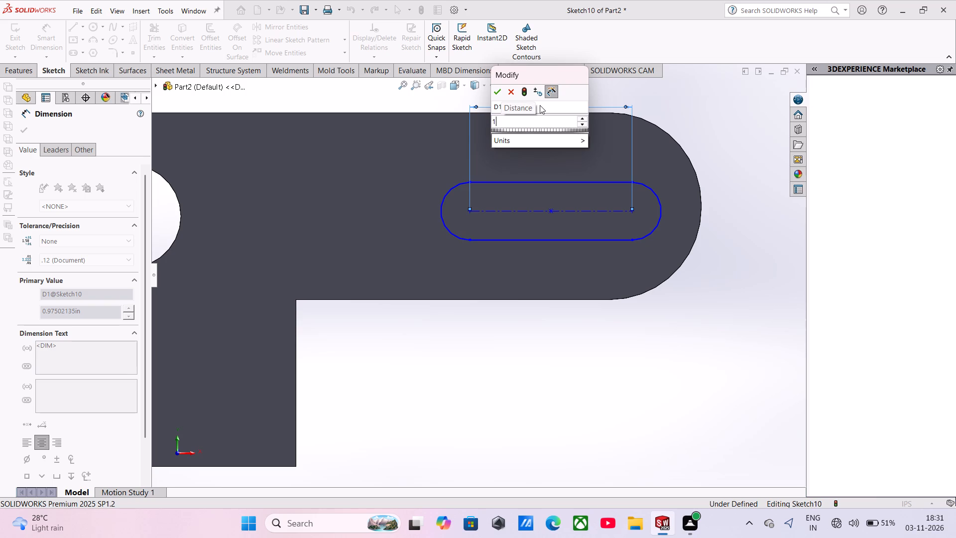
text(.25)
key(Return)
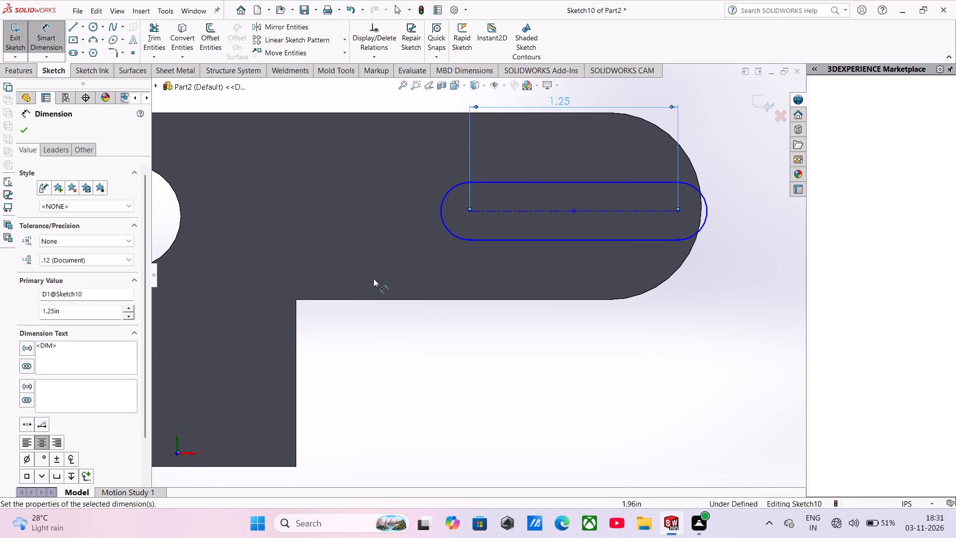
Sketch a vertical line about 1.37 in long from the flange's inner corner up past the long arm's upper edge.
scroll(373, 278, up, 3)
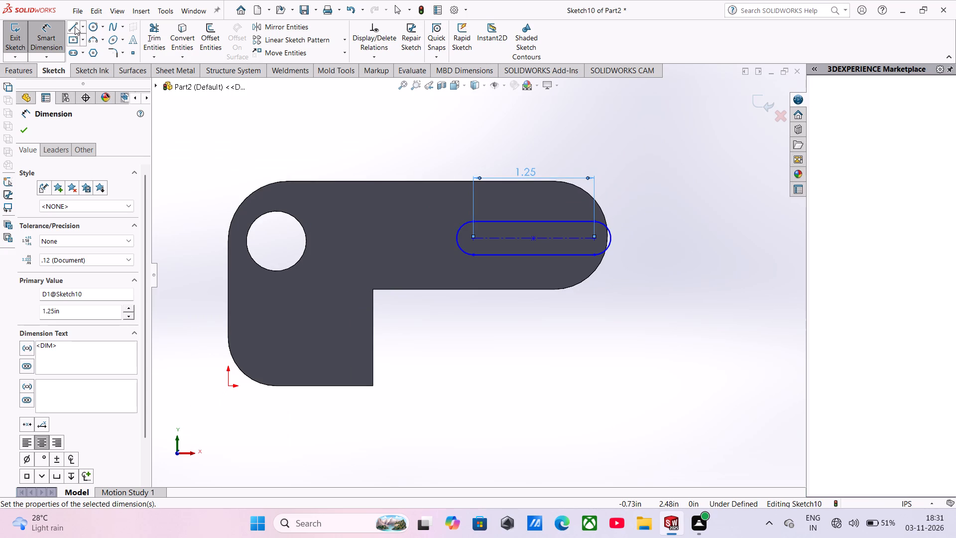
click(75, 26)
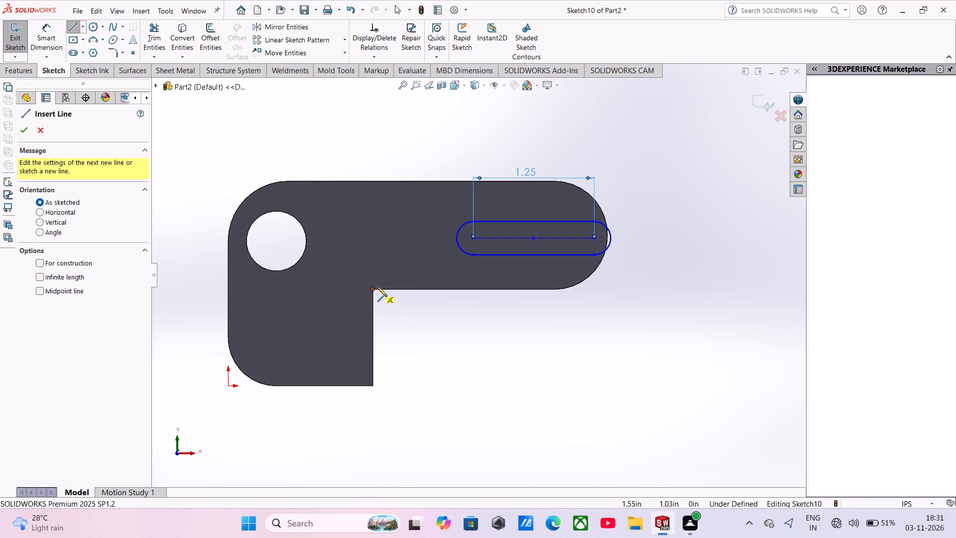
click(373, 288)
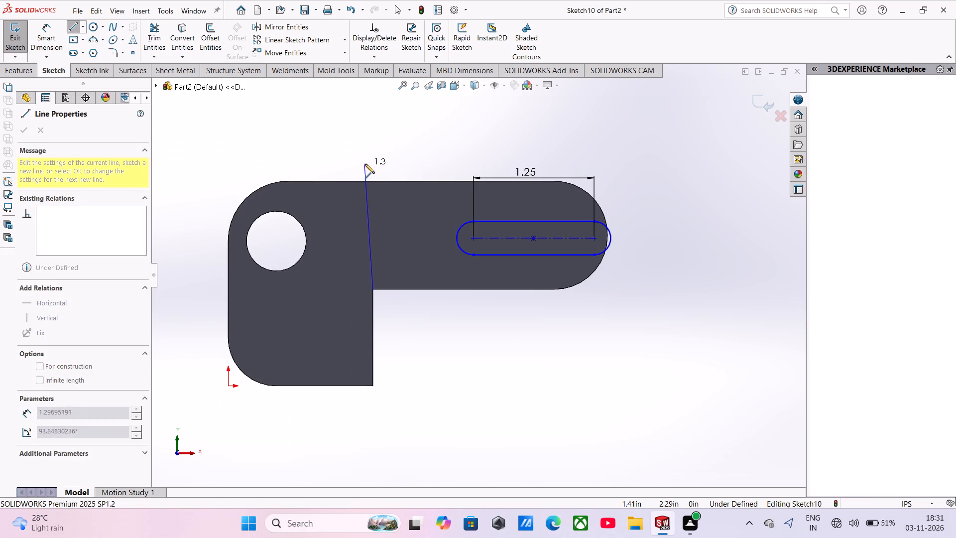
click(374, 157)
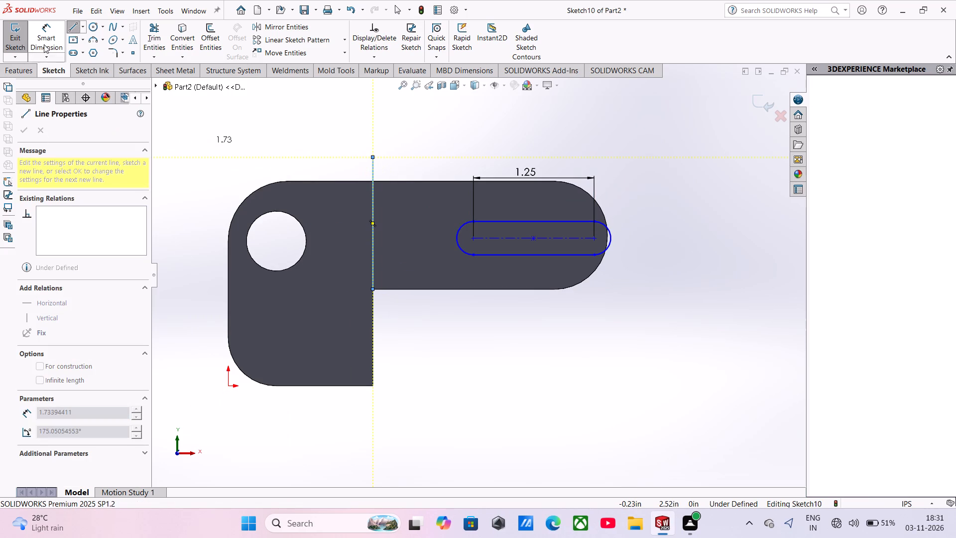
Dimension the slot's nearer arc centre 0.62 in from the vertical sketch line.
click(48, 41)
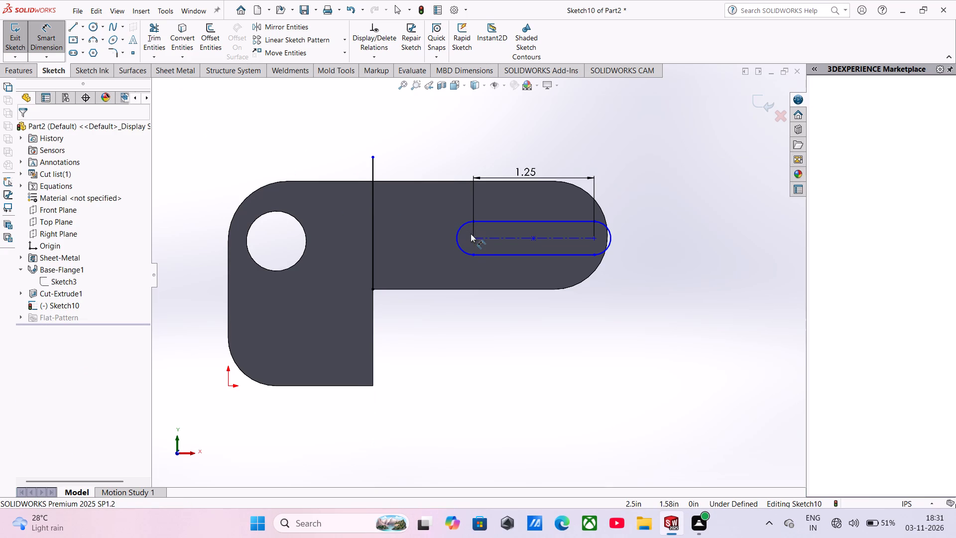
click(474, 238)
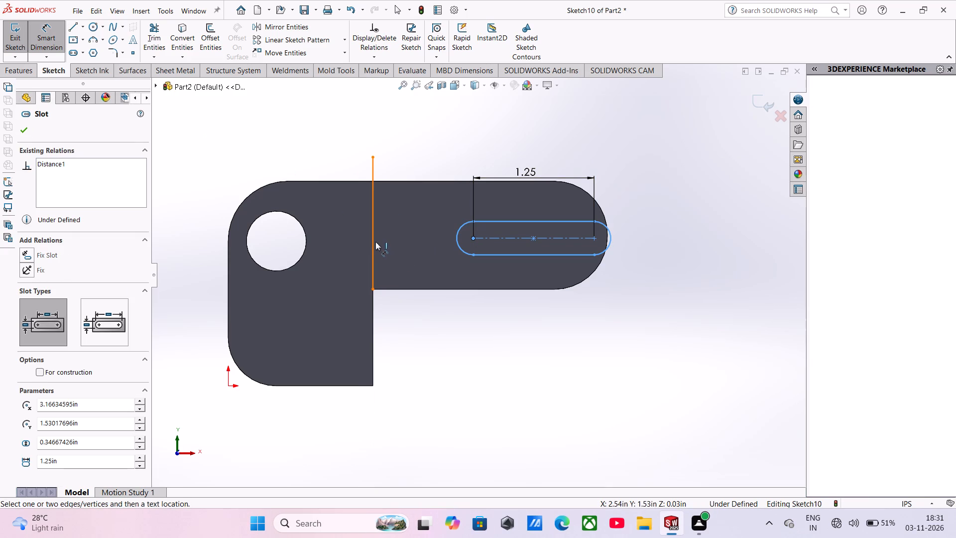
click(371, 242)
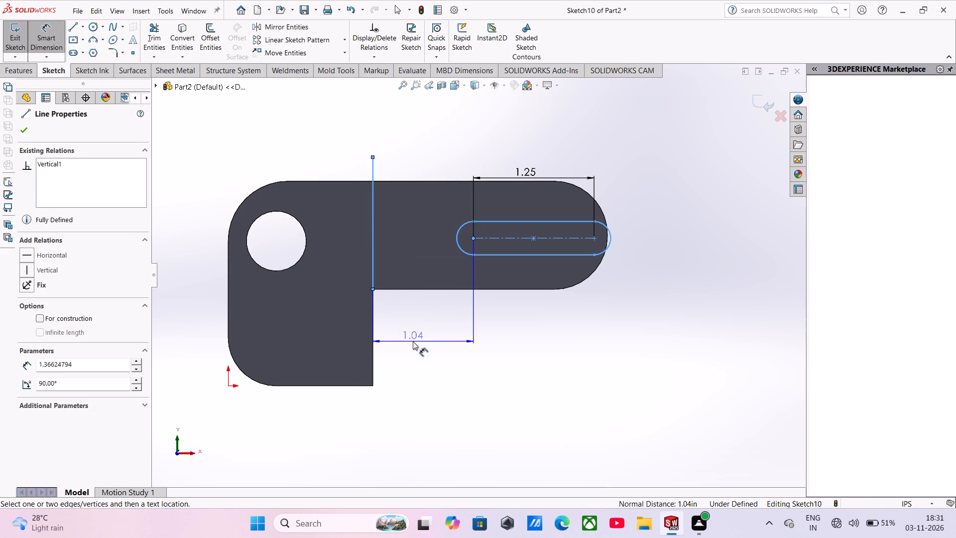
click(413, 341)
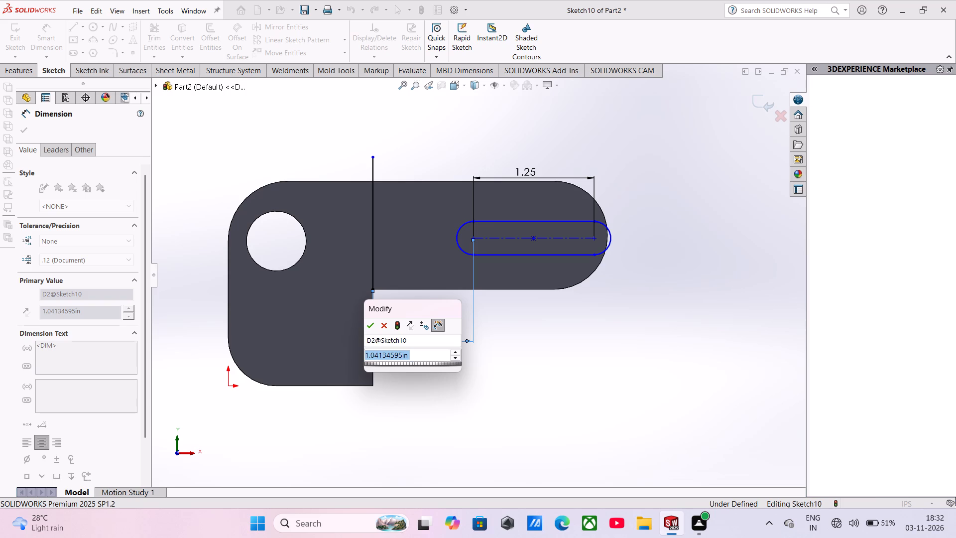
text(.62)
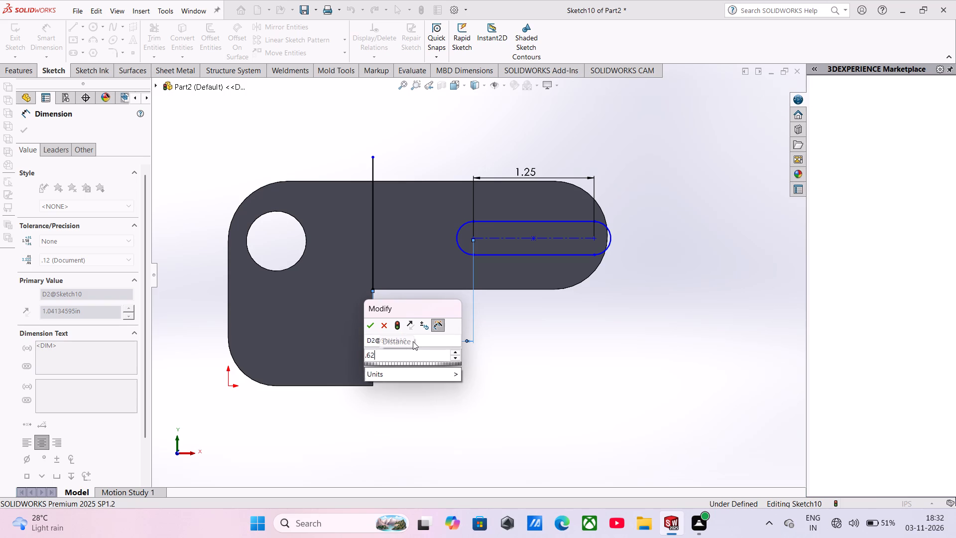
key(Return)
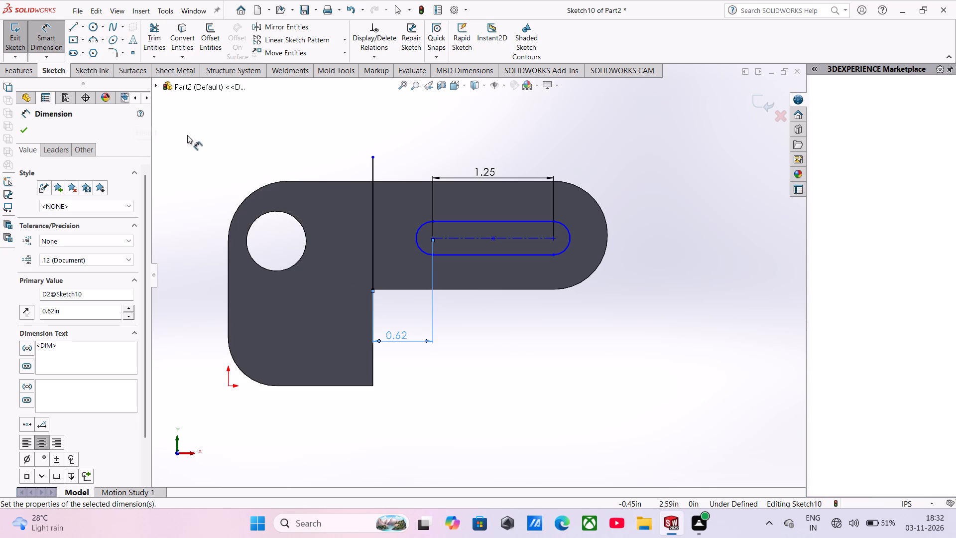
Dimension the slot's centreline 0.50 in from the long arm's lower edge.
click(487, 238)
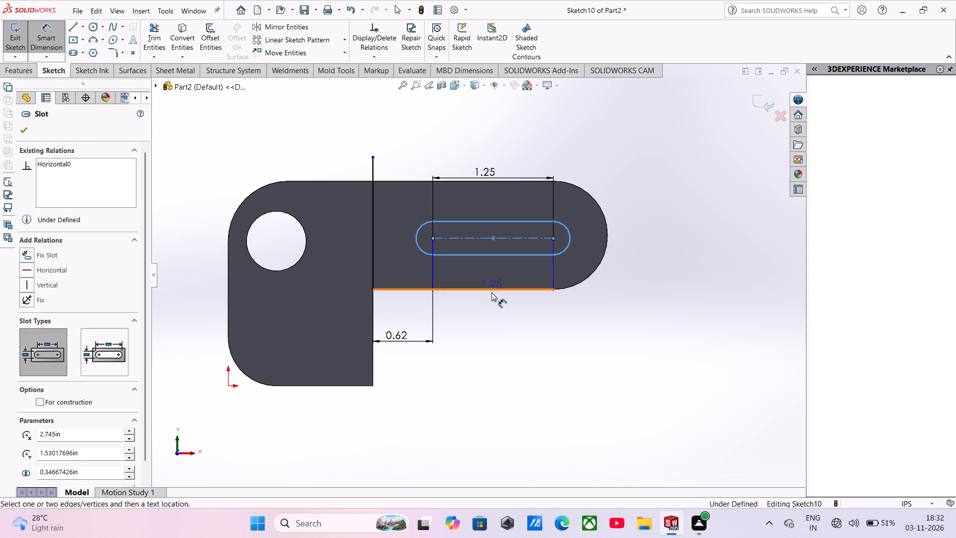
click(491, 289)
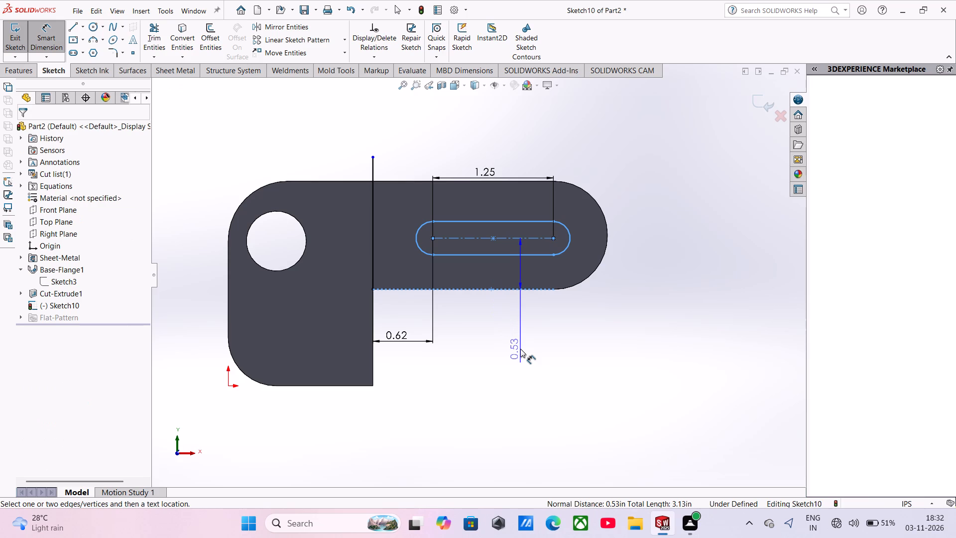
click(520, 349)
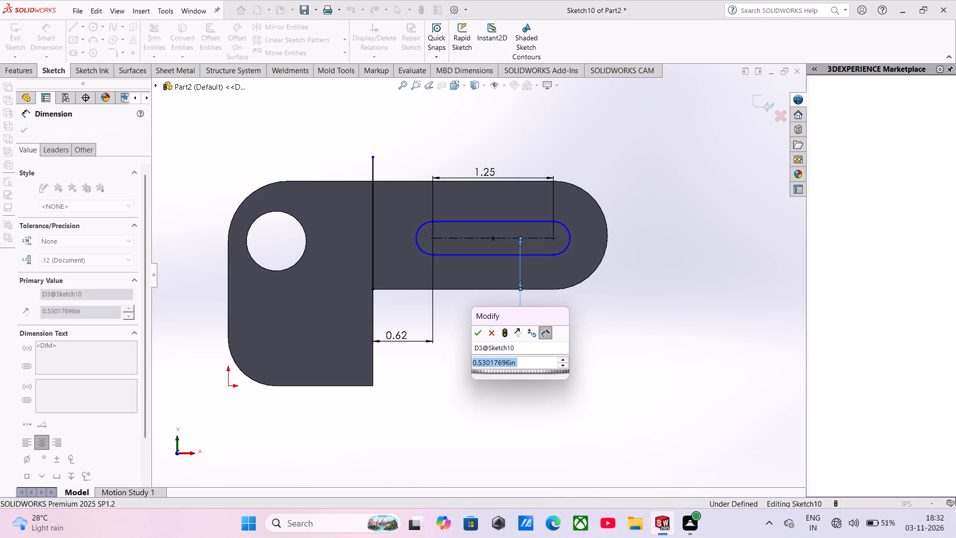
text(.50)
key(Return)
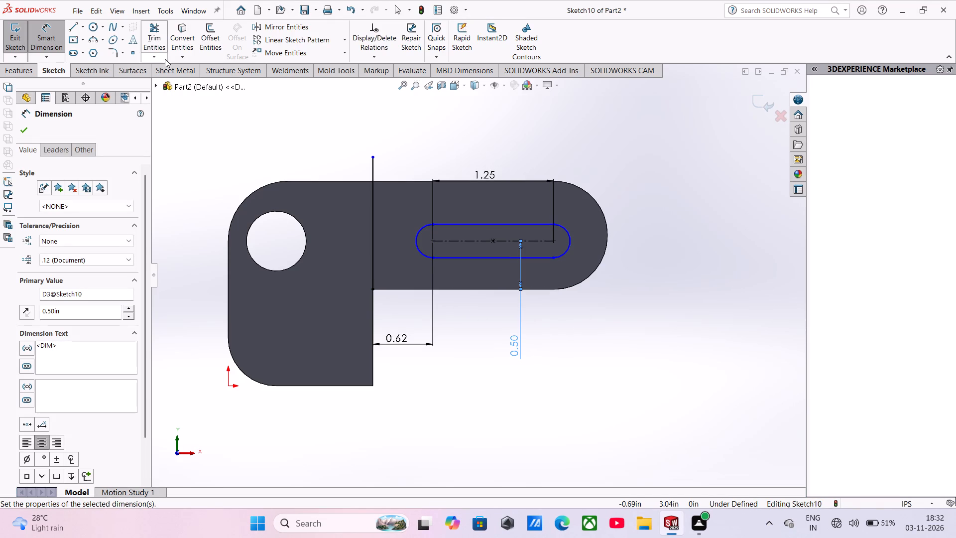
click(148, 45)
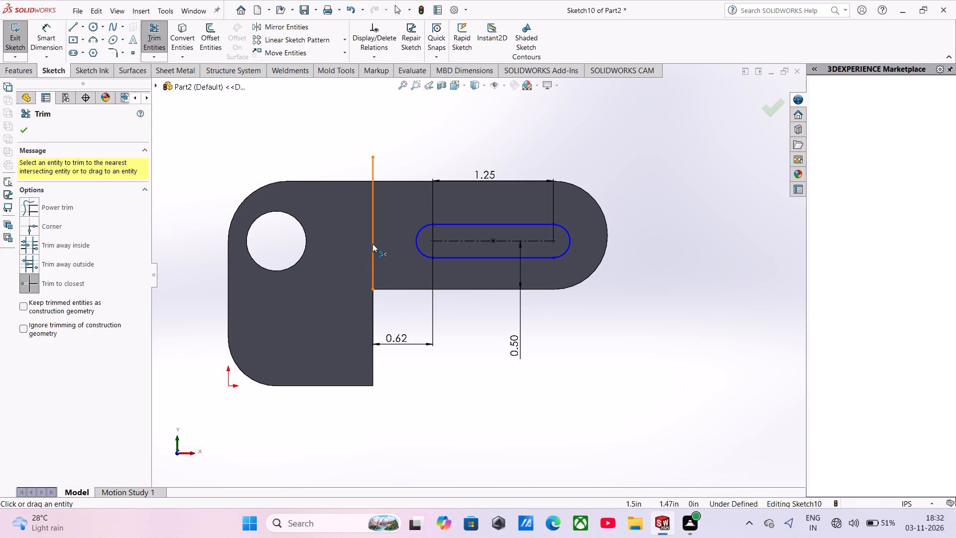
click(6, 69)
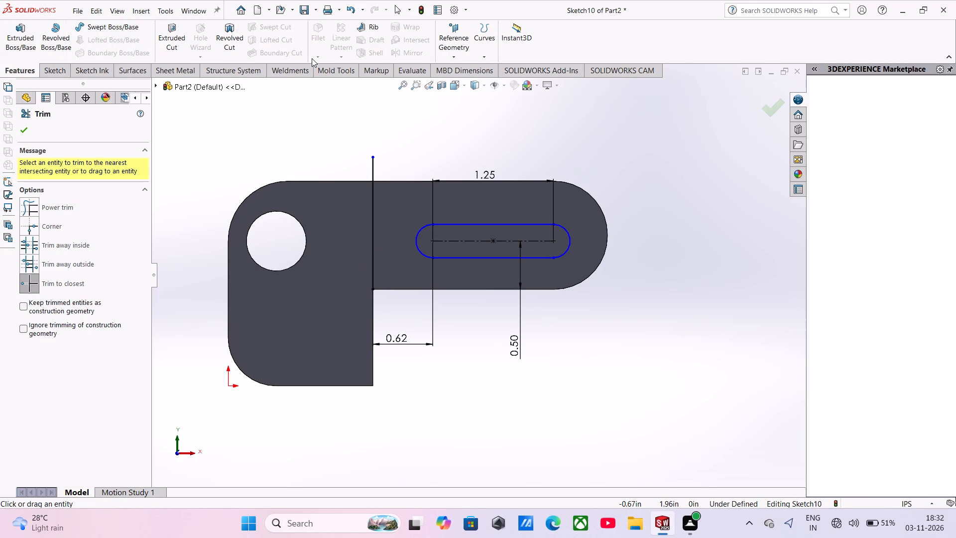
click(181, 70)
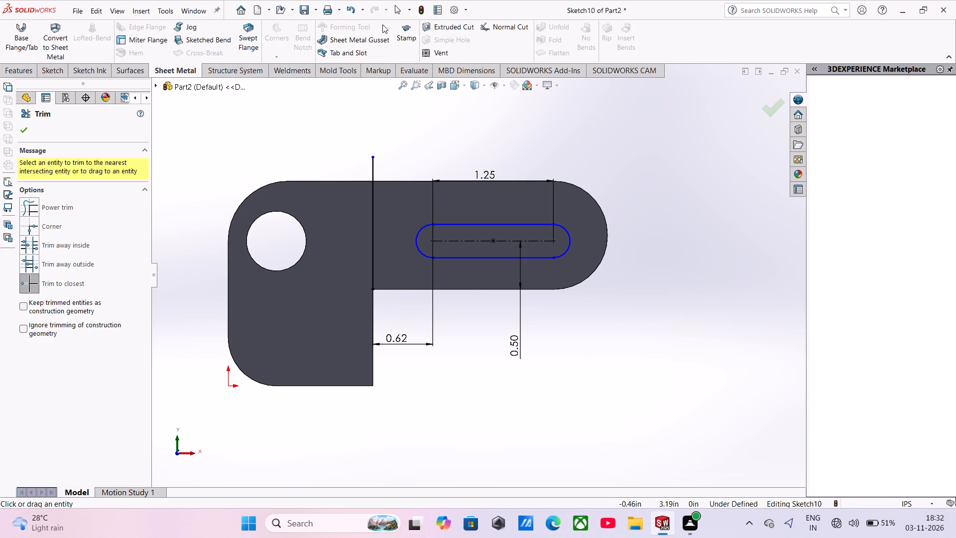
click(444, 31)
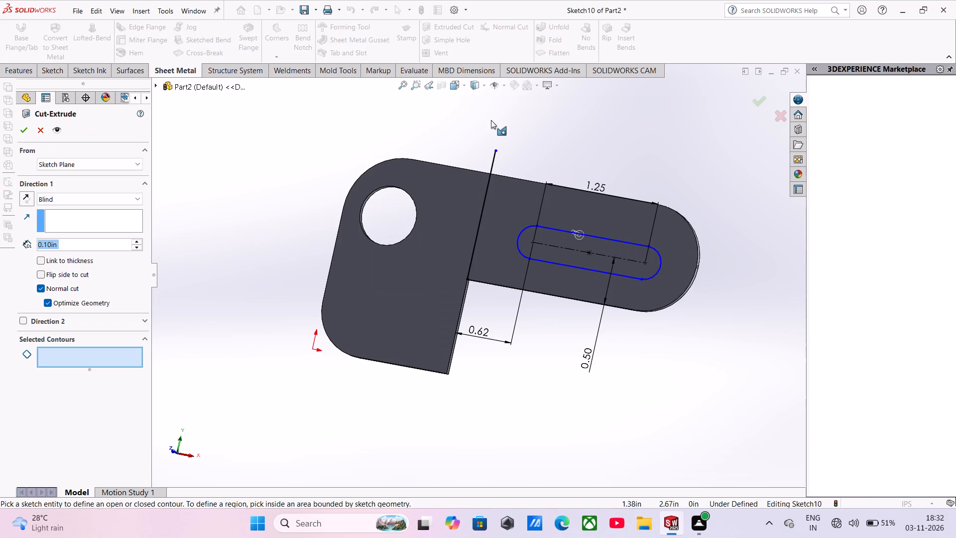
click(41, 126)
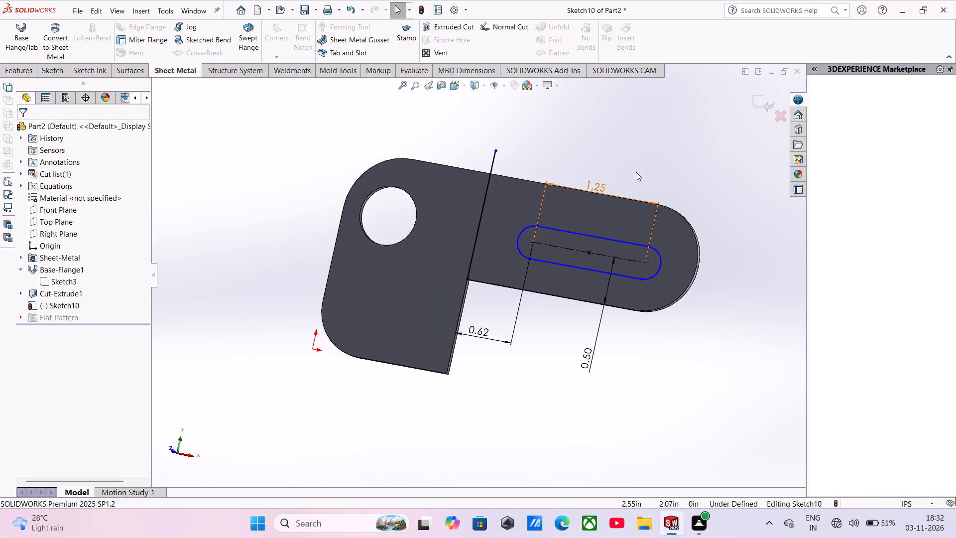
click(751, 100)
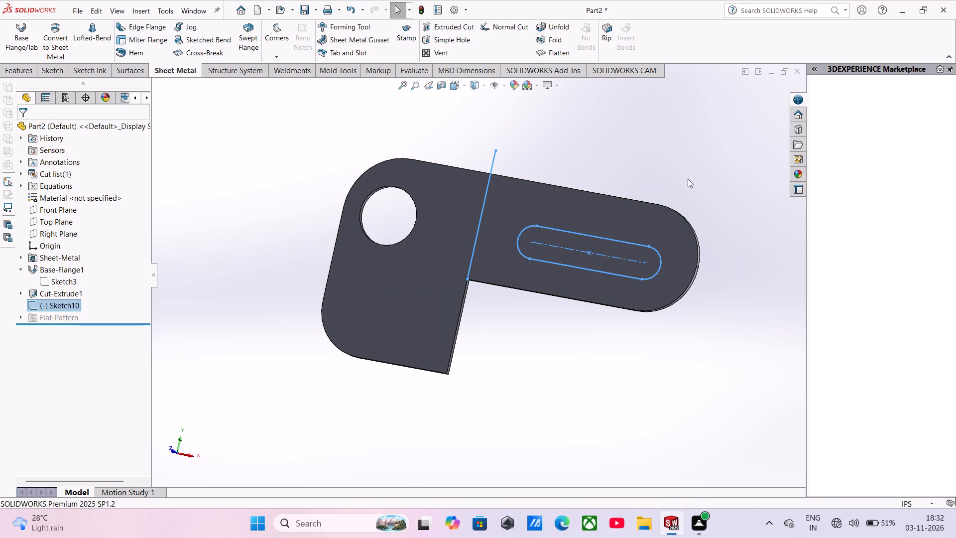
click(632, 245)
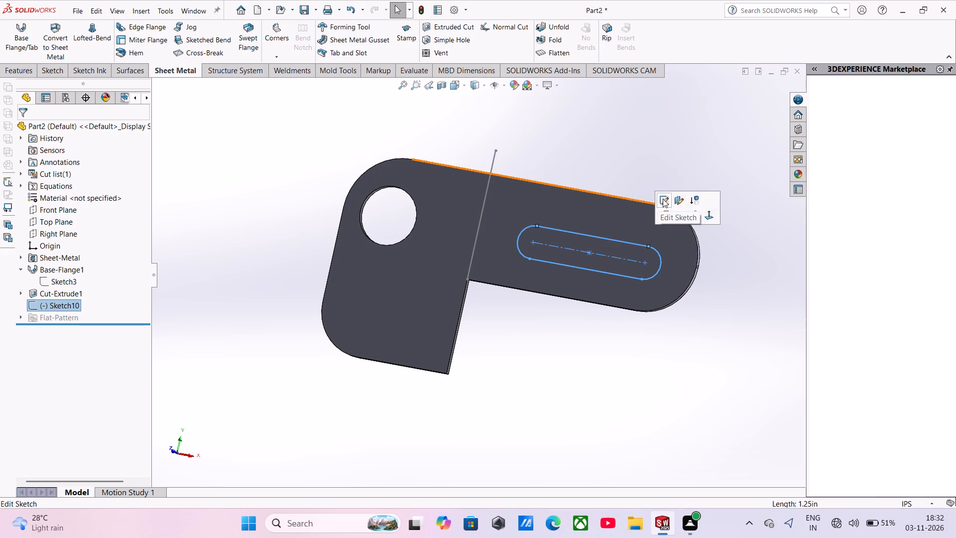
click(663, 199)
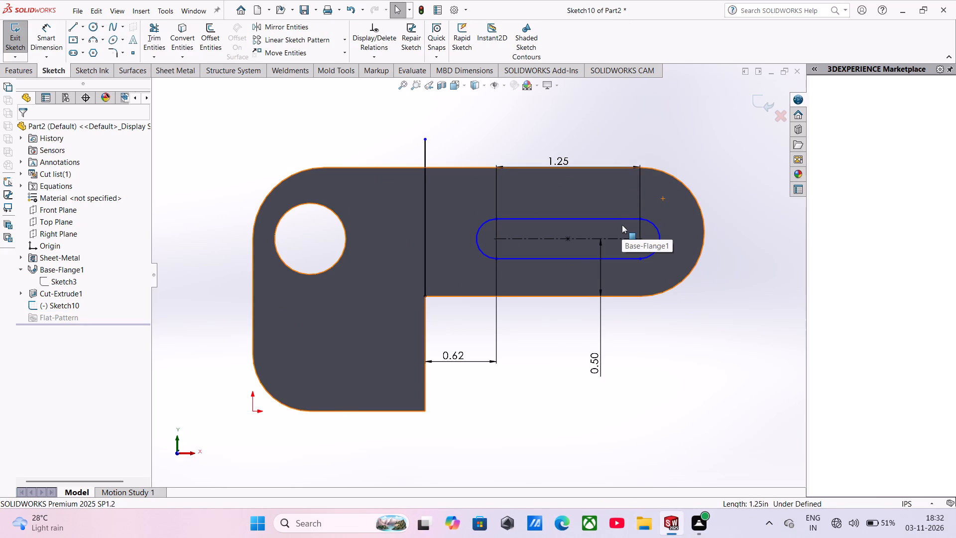
Sketch a horizontal line about 0.38 in long from the slot's outer end to the long arm's rounded edge.
scroll(622, 225, up, 2)
scroll(622, 225, down, 4)
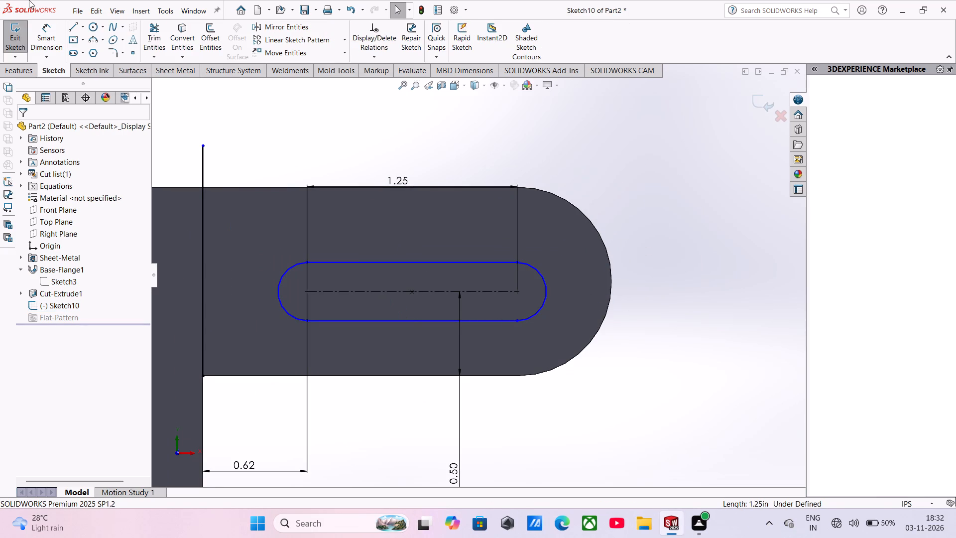
drag(74, 25, 82, 29)
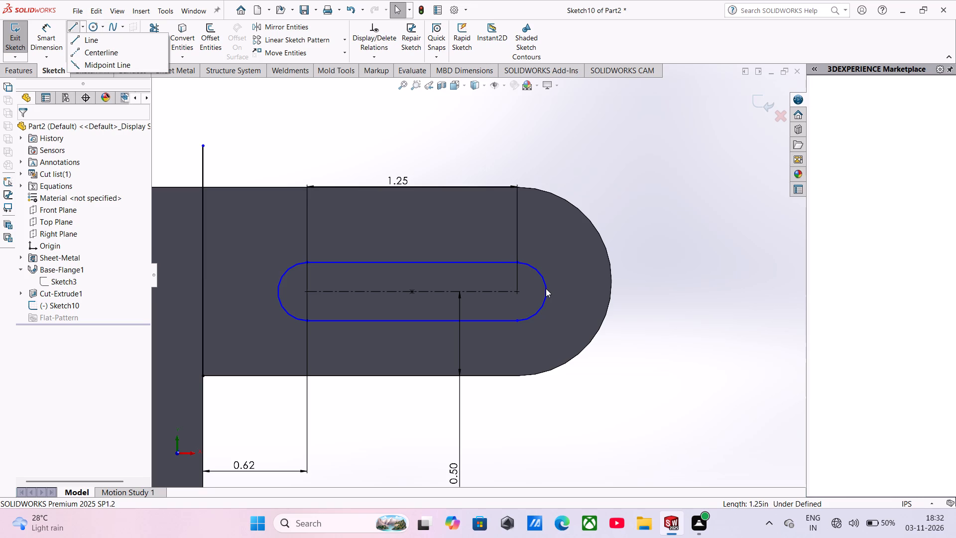
click(78, 36)
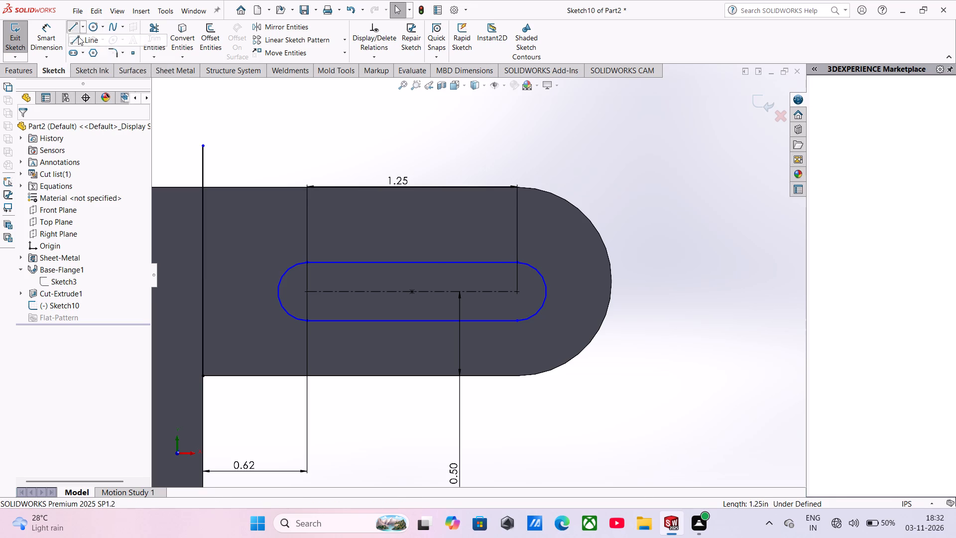
click(547, 292)
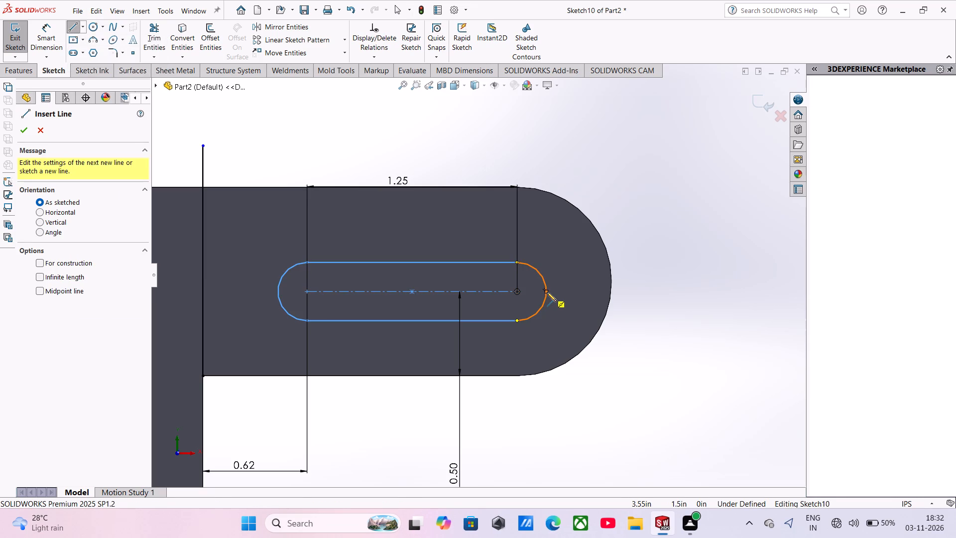
click(609, 290)
scroll(597, 301, up, 2)
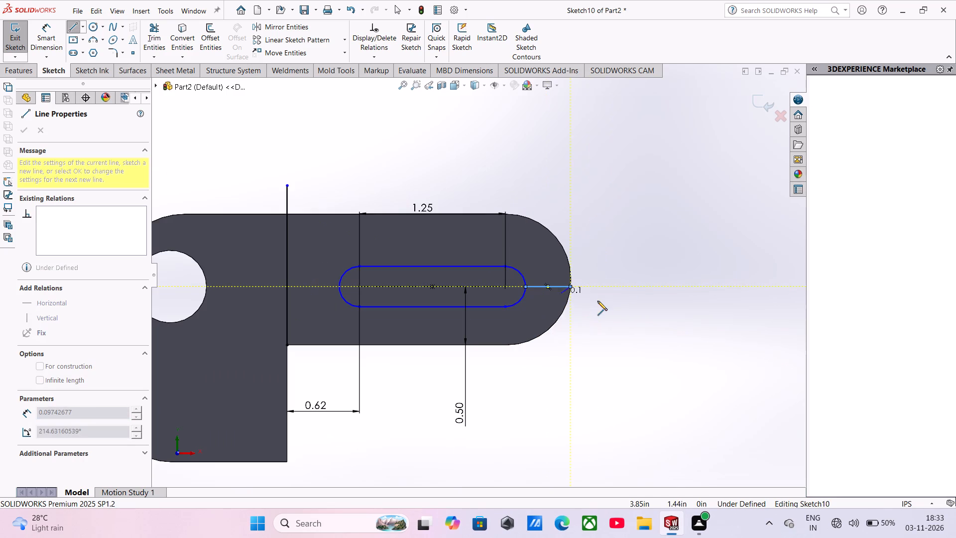
key(Escape)
Offset the short horizontal line at the slot's outer end by 0.06 in bidirectionally.
scroll(397, 322, up, 2)
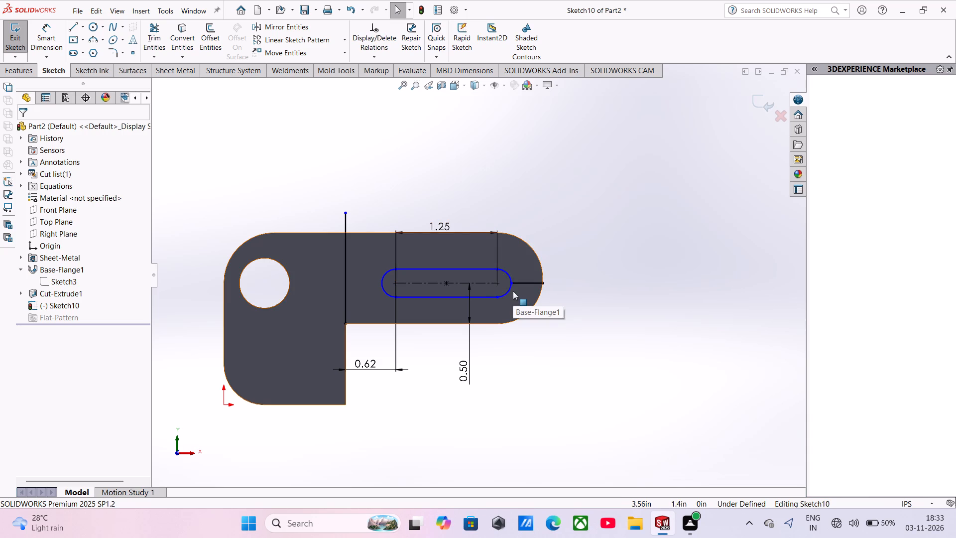
scroll(513, 291, up, 1)
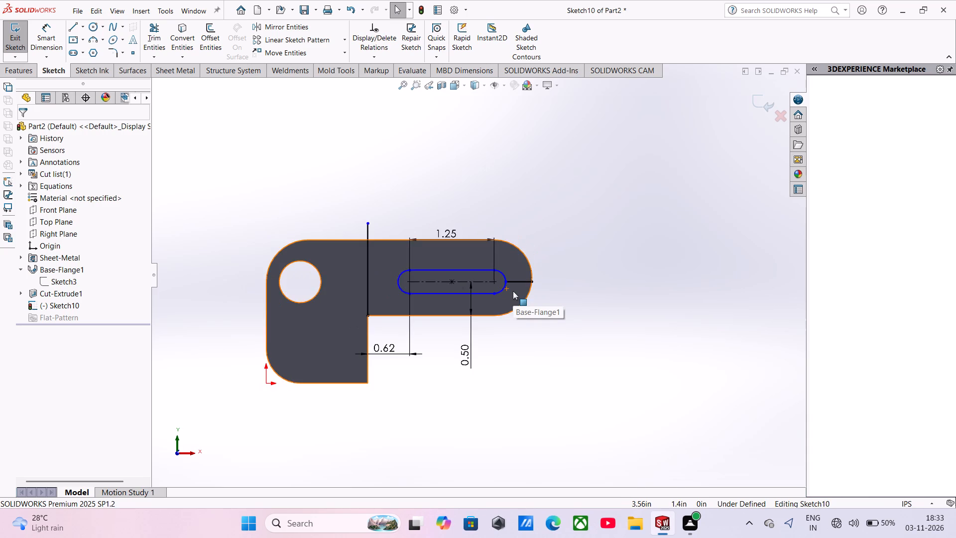
scroll(513, 291, down, 1)
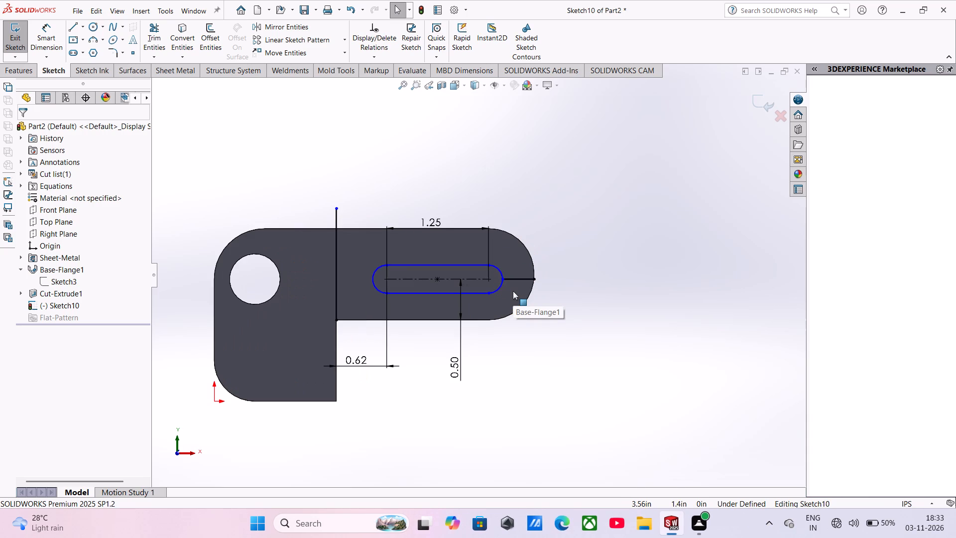
scroll(513, 291, down, 3)
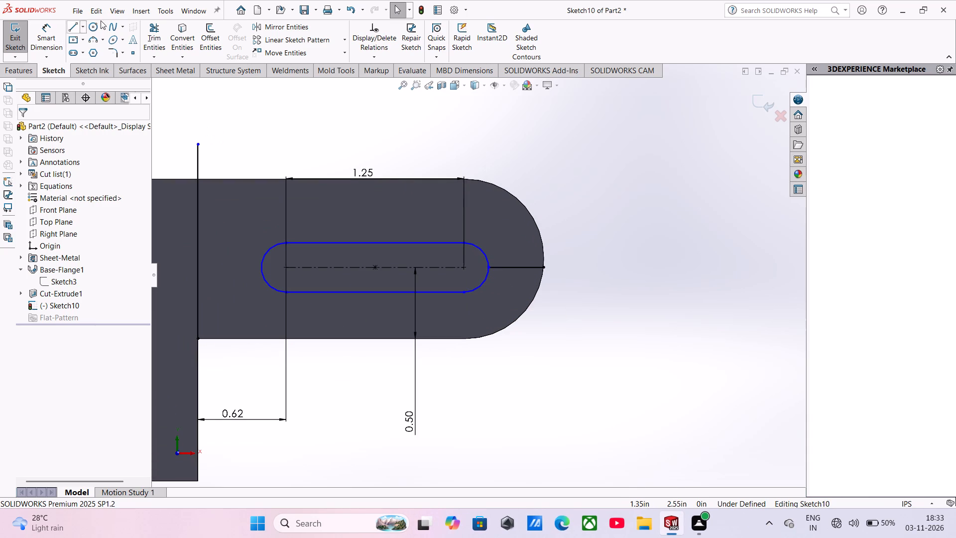
click(205, 32)
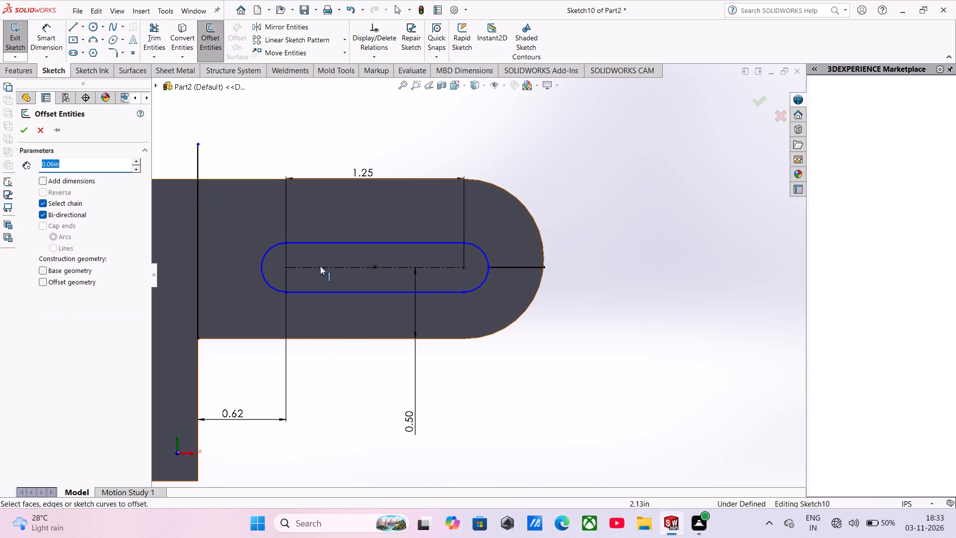
click(514, 269)
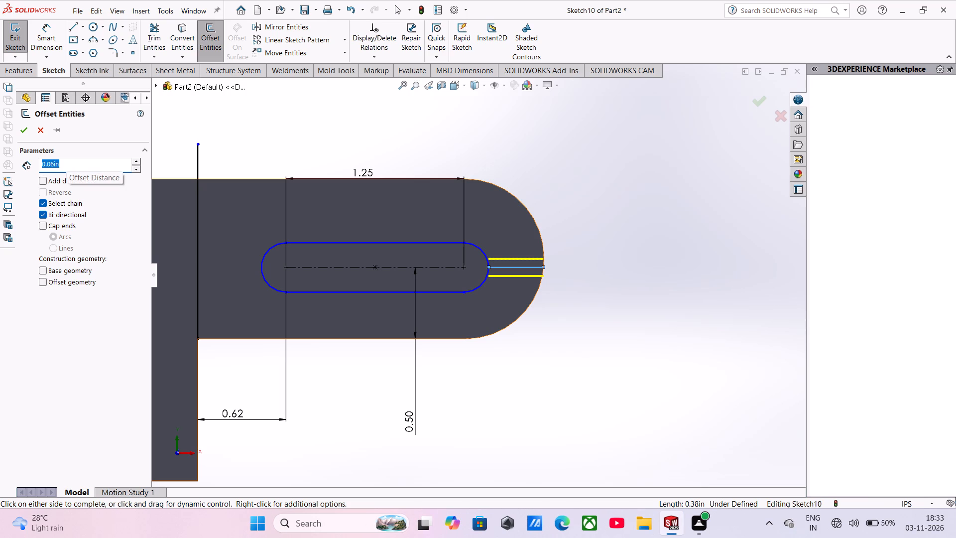
text(.06)
key(Return)
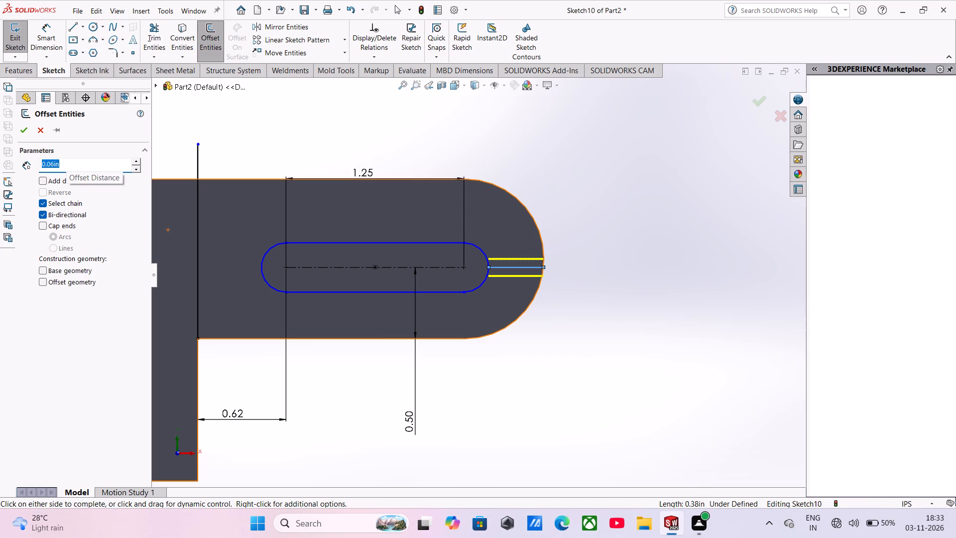
click(26, 133)
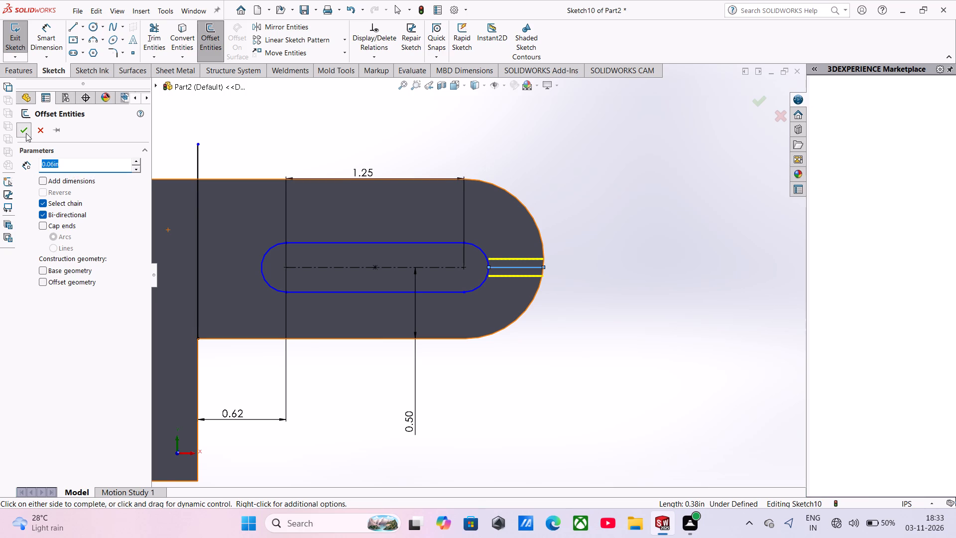
Check the lower offset line's distance to the middle line and to the upper offset line with Smart Dimension.
click(48, 34)
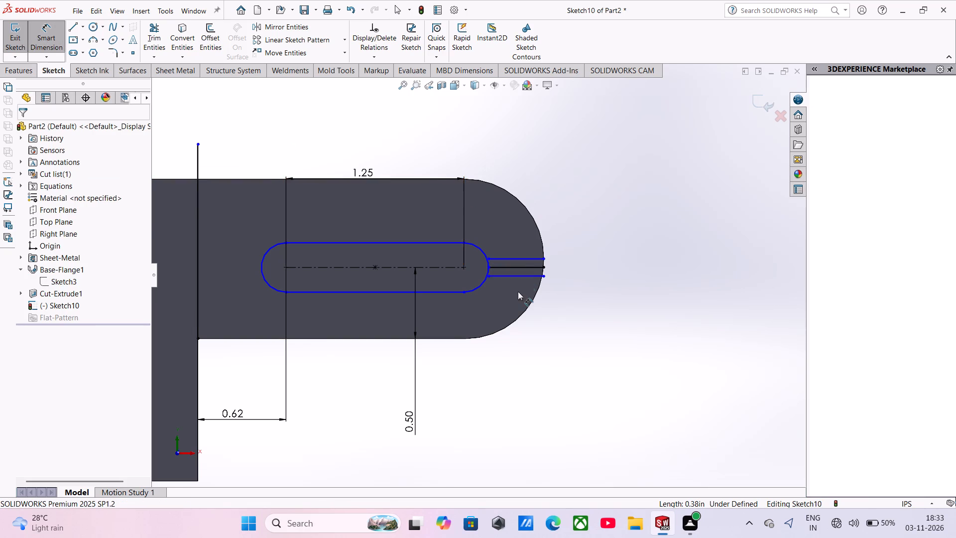
scroll(518, 291, down, 2)
click(511, 266)
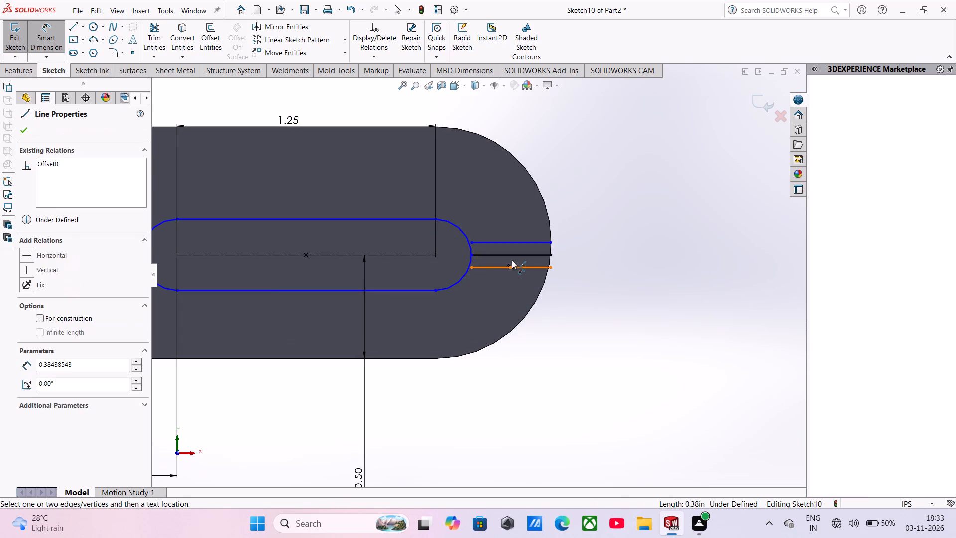
click(513, 257)
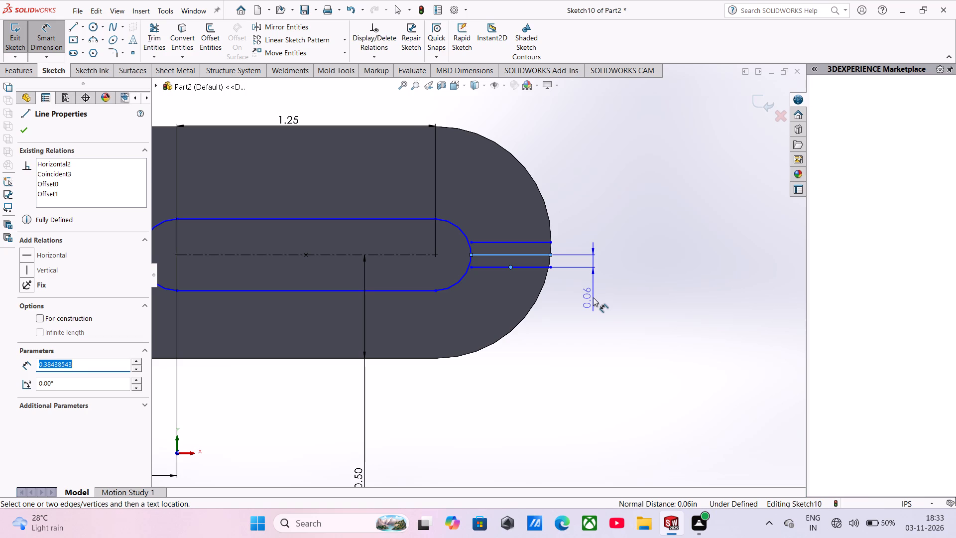
key(Escape)
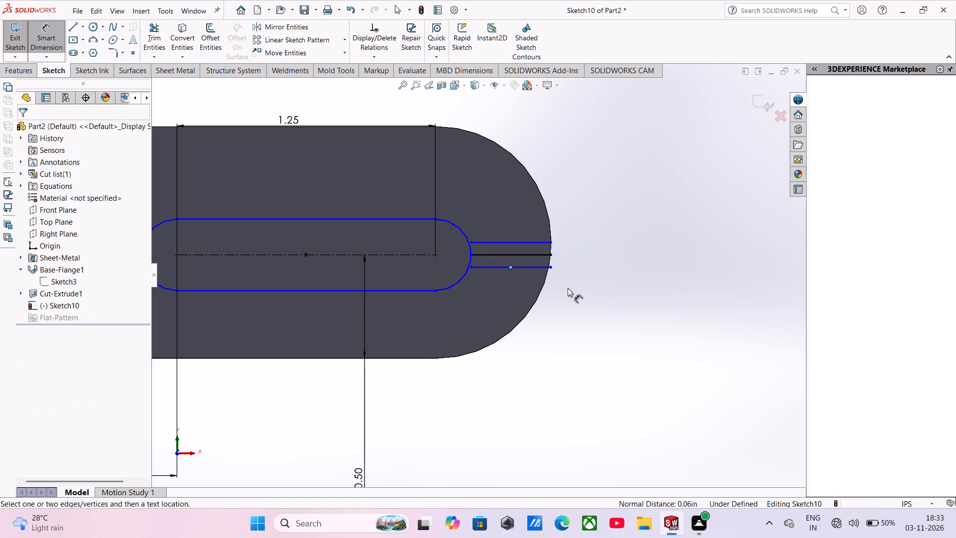
click(513, 245)
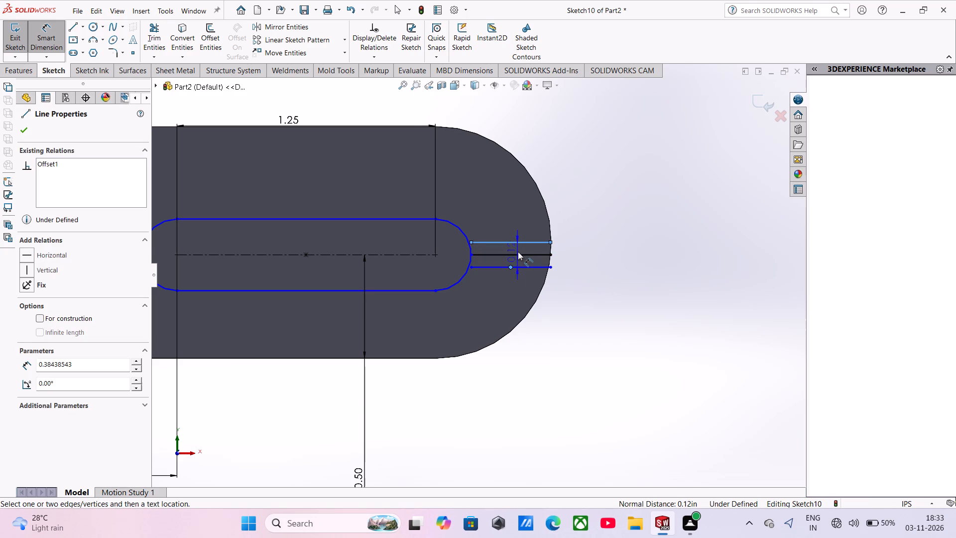
key(Escape)
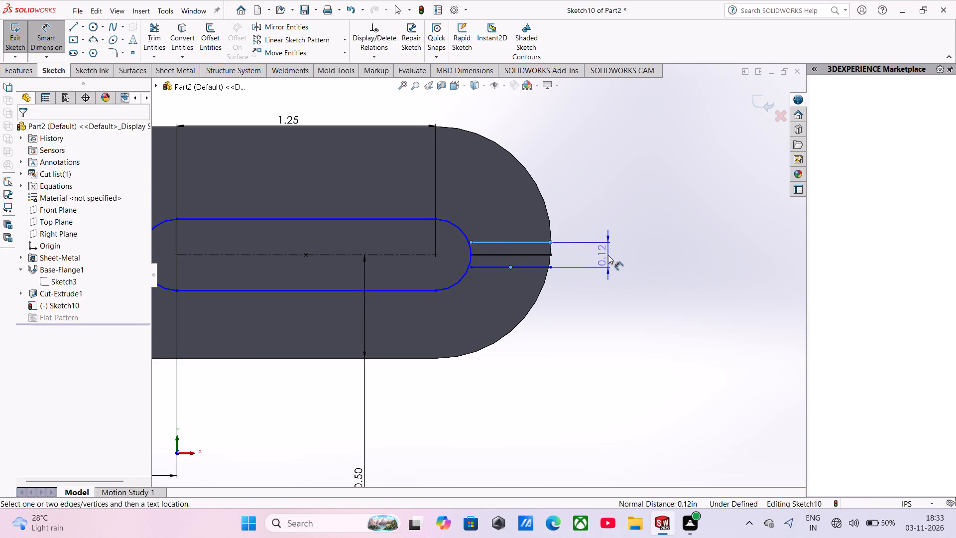
Convert the two edges forming the long arm's rounded end into sketch entities.
scroll(518, 270, down, 8)
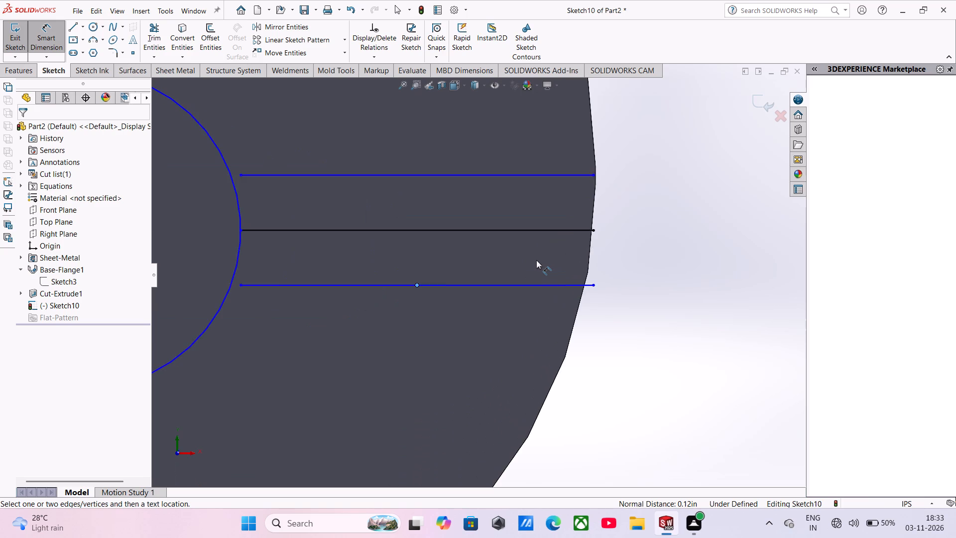
scroll(536, 260, up, 6)
click(184, 32)
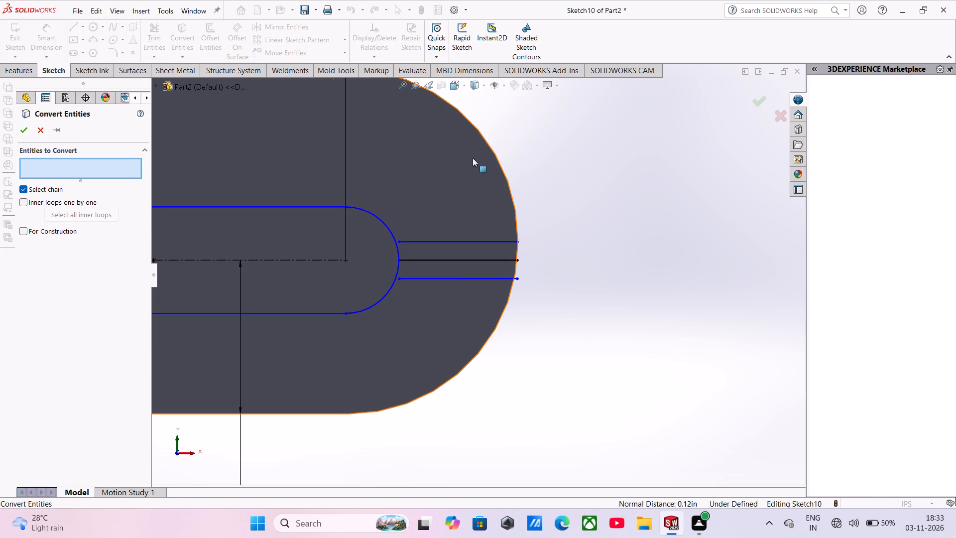
click(502, 166)
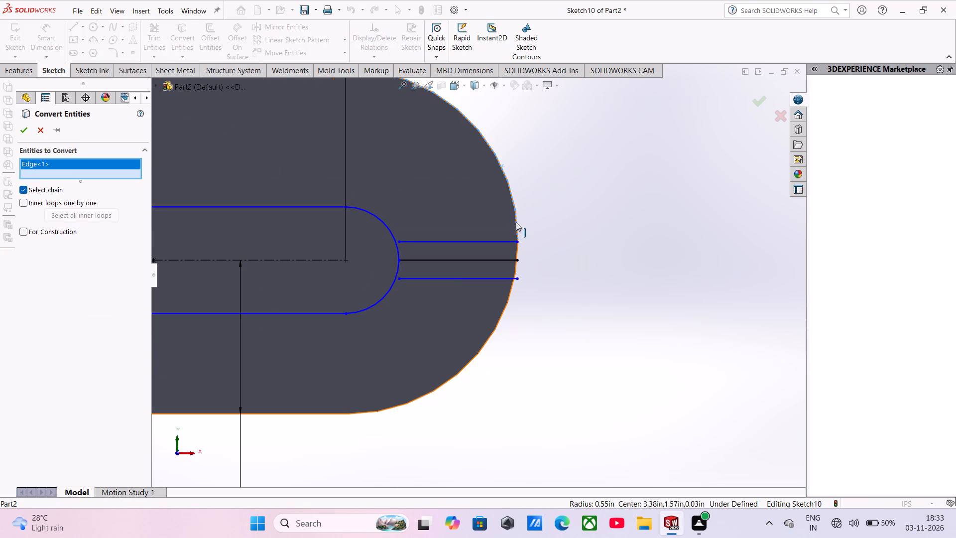
click(510, 295)
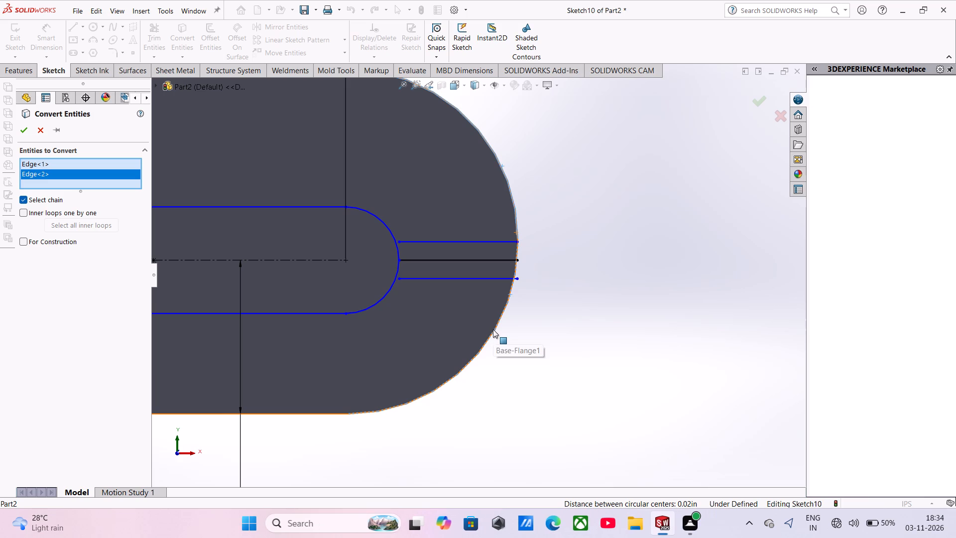
click(18, 129)
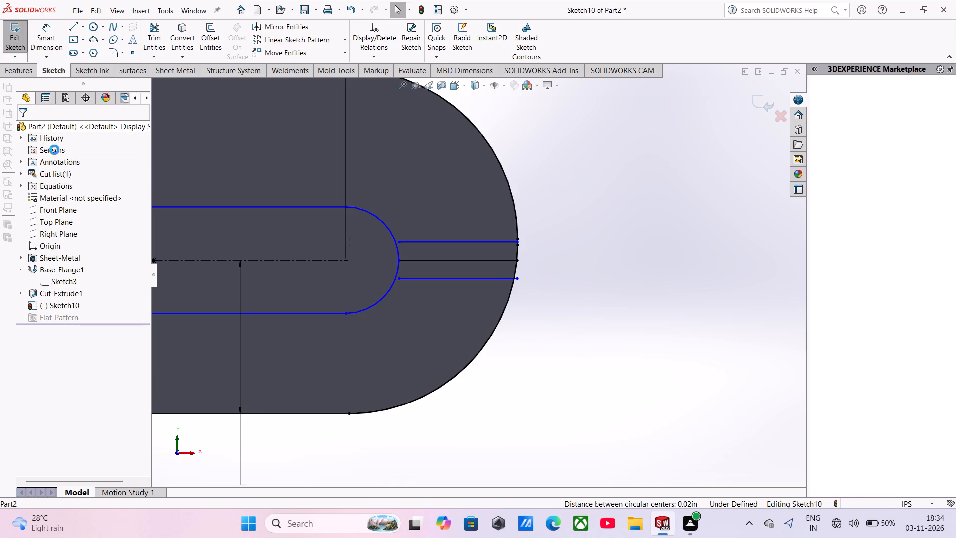
Trim the converted end arcs above and below the offset lines, keeping only the portion across the opening.
scroll(345, 278, up, 3)
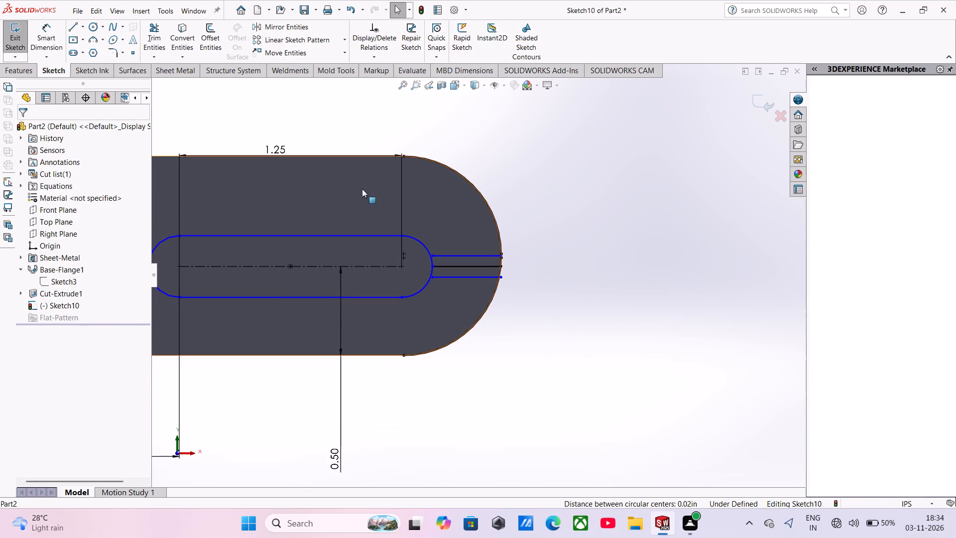
click(162, 32)
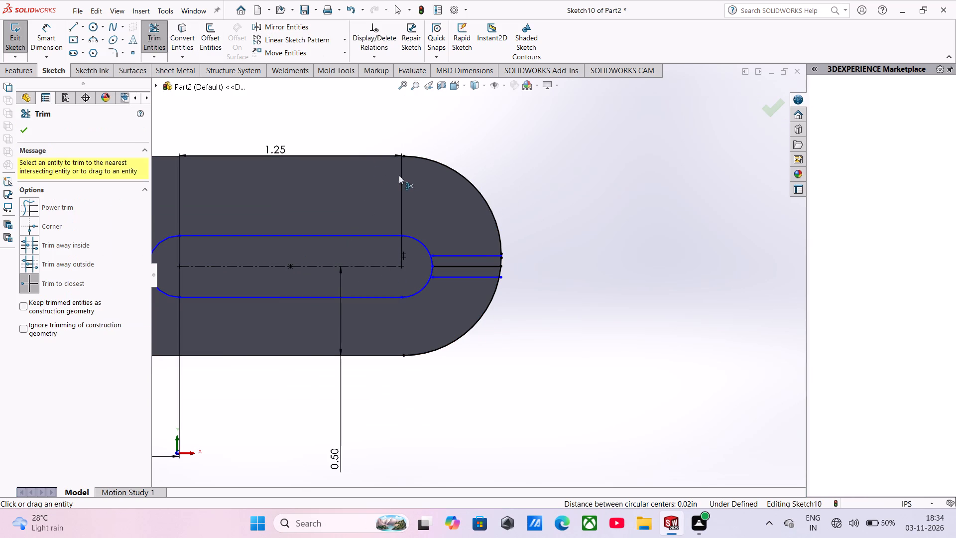
click(464, 176)
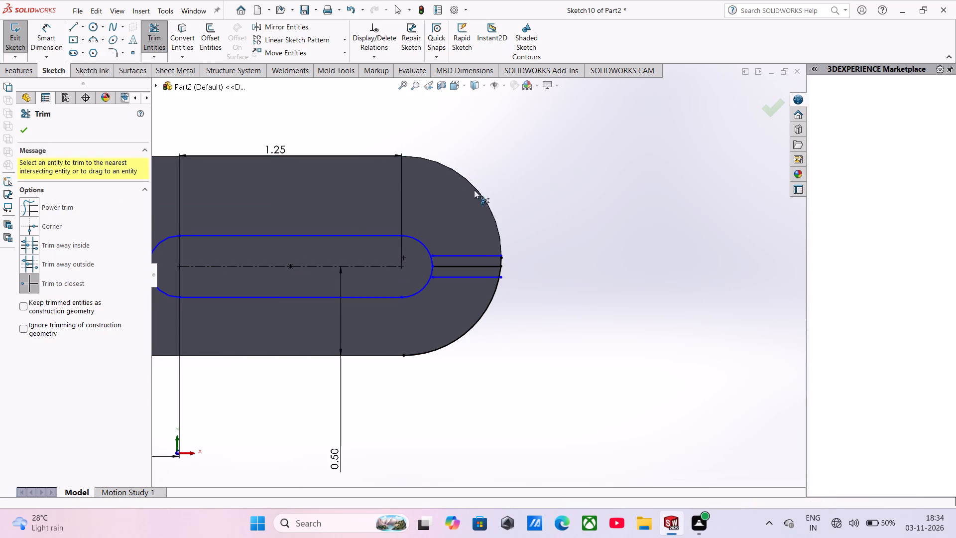
click(459, 339)
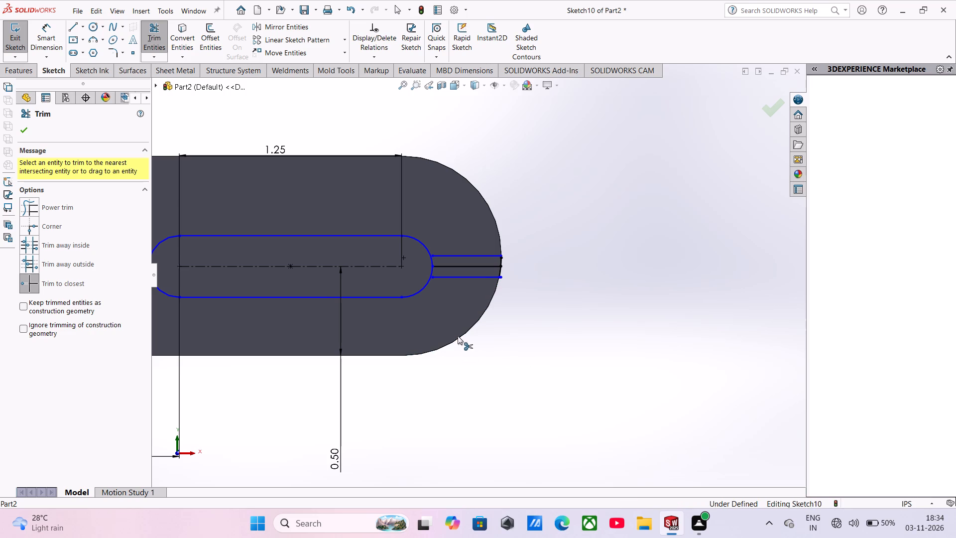
scroll(429, 277, down, 5)
click(454, 258)
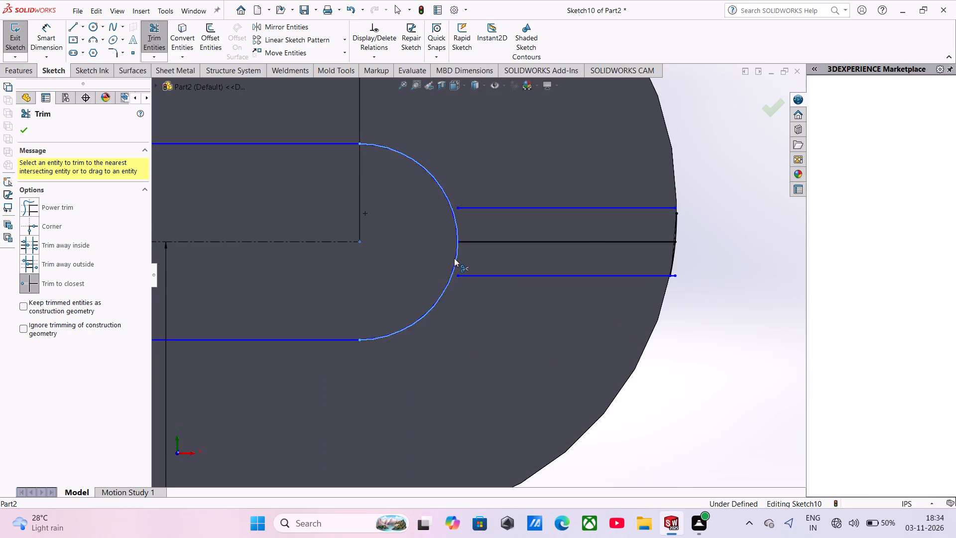
click(550, 260)
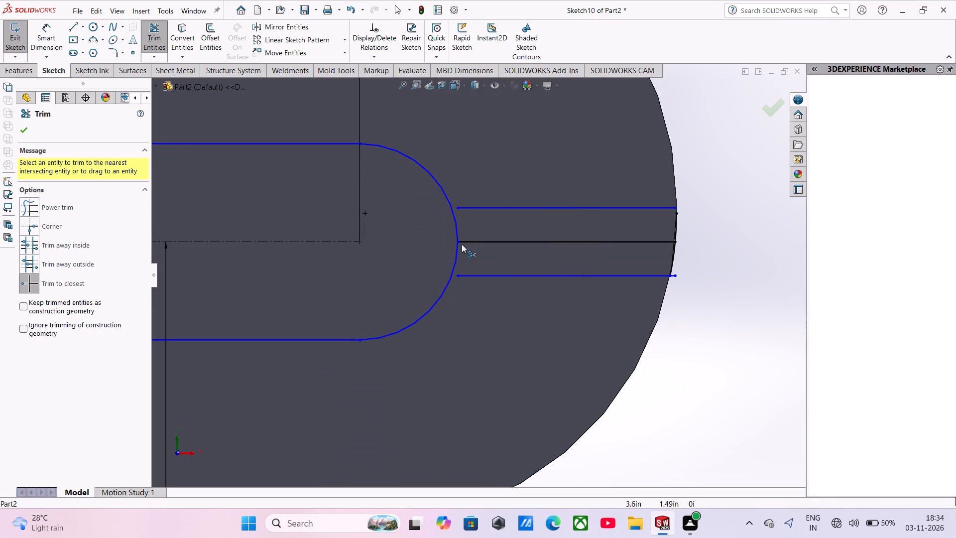
Extend the inner ends of both offset lines to meet the slot's outer arc.
click(149, 60)
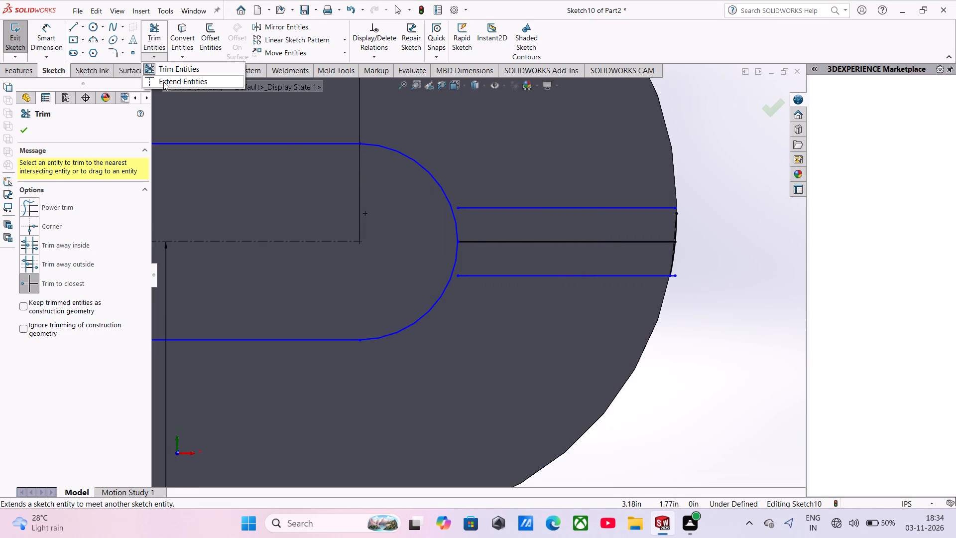
click(164, 82)
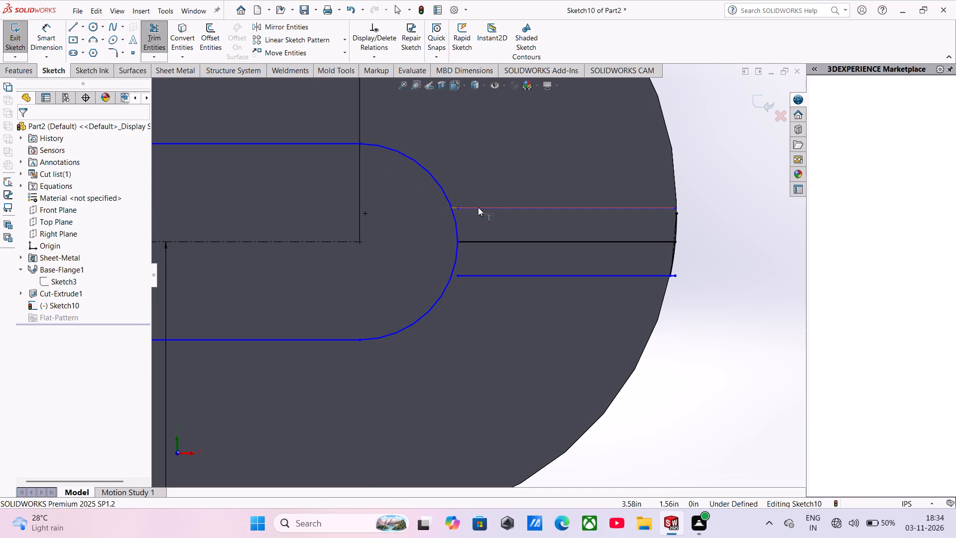
click(478, 207)
click(475, 276)
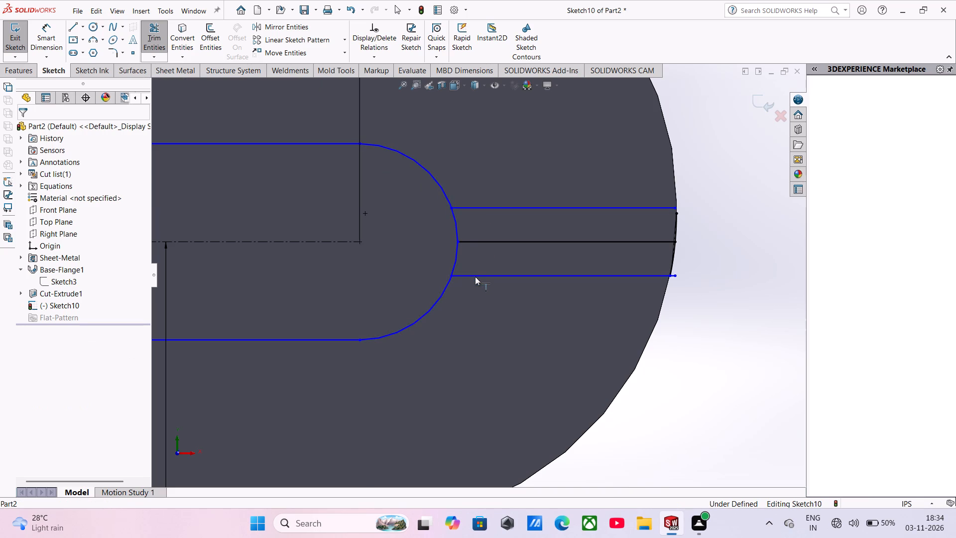
Trim away the slot's outer arc between the two offset lines and the middle line running to the arm's end.
click(160, 59)
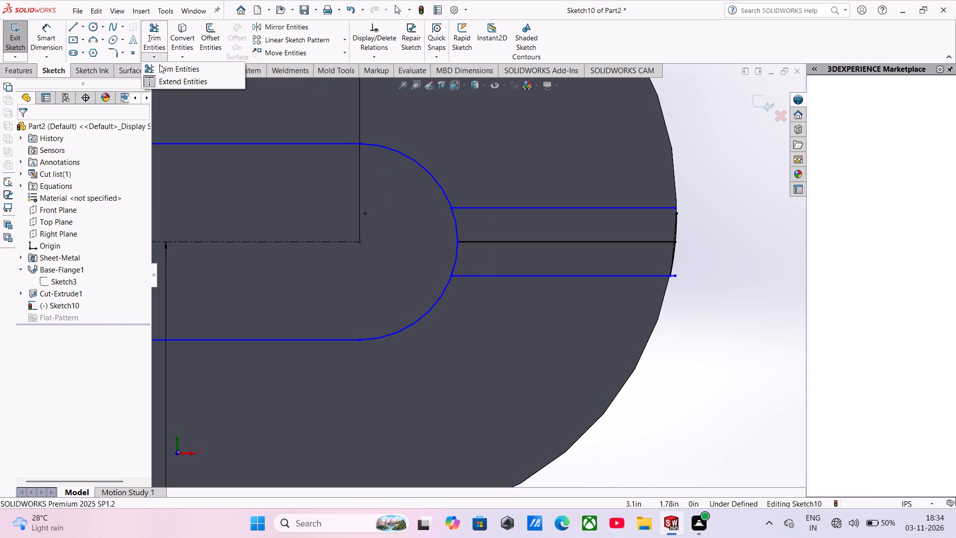
click(158, 67)
click(456, 222)
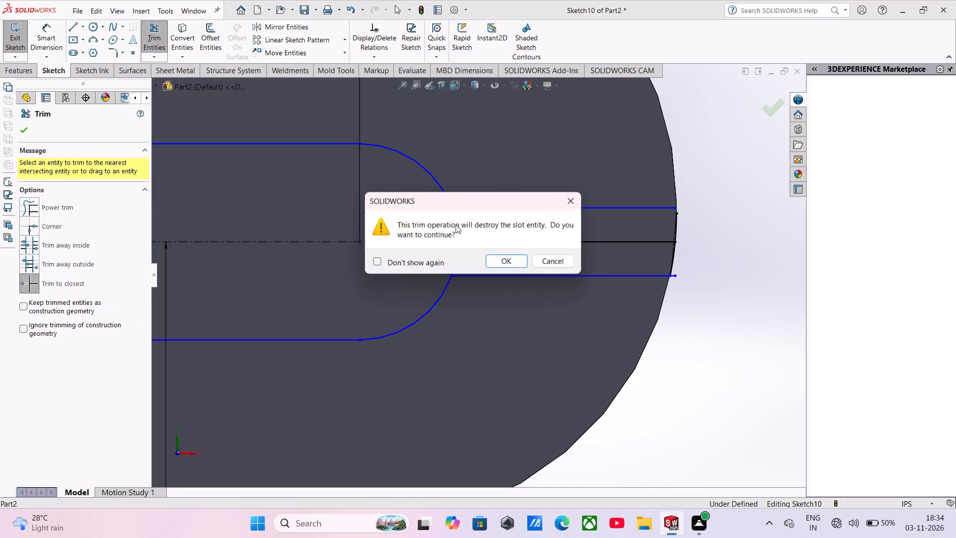
click(495, 258)
click(503, 275)
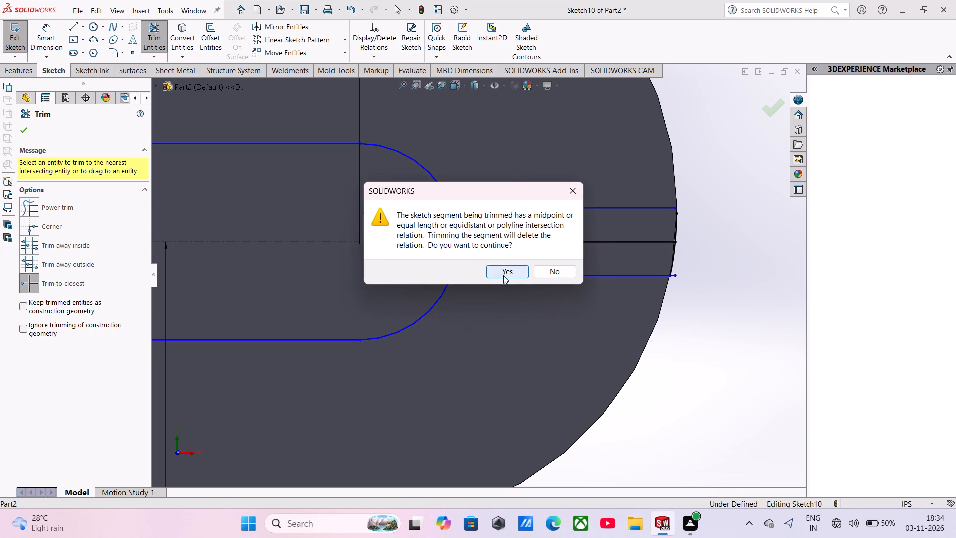
click(458, 256)
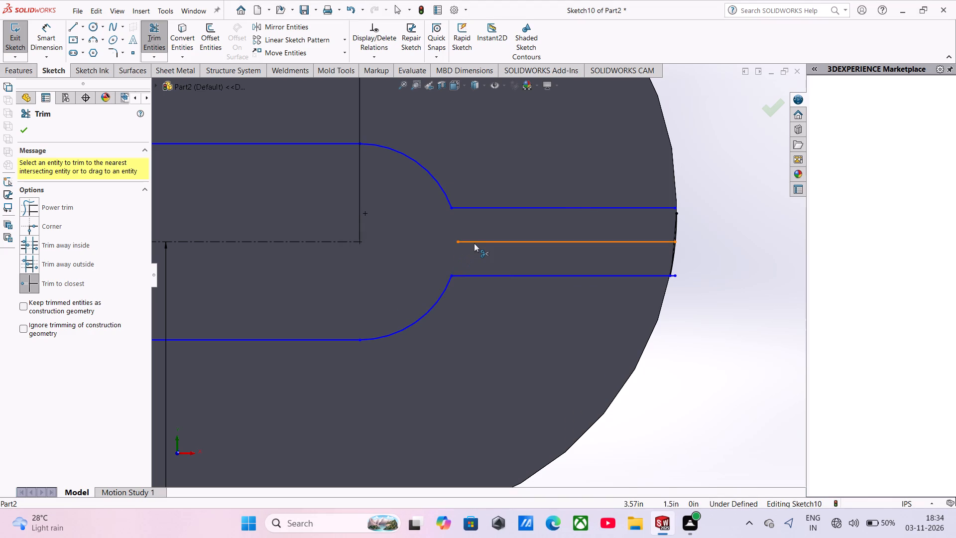
click(474, 243)
Trim the lower offset line's overhang past the long arm's rounded edge.
scroll(650, 240, down, 4)
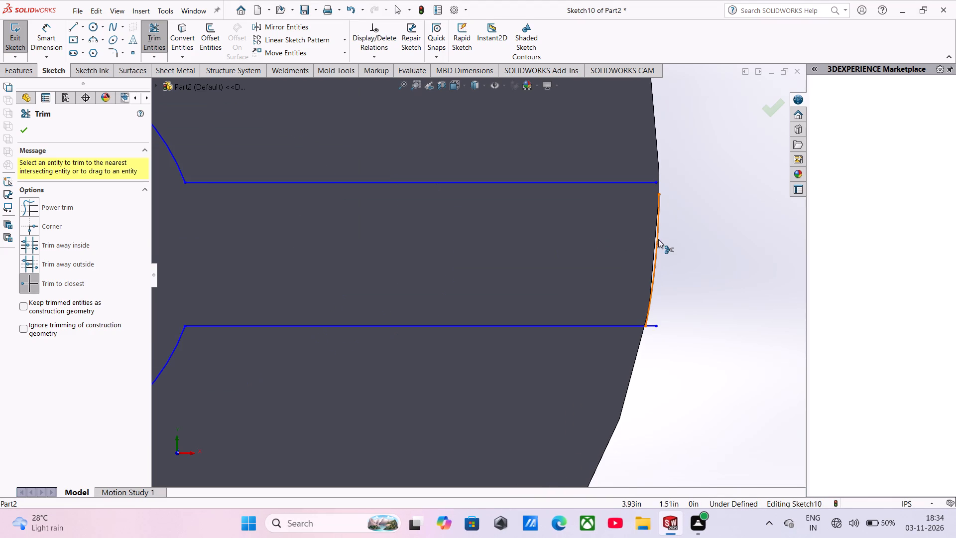
click(651, 325)
scroll(647, 267, down, 4)
scroll(554, 170, up, 3)
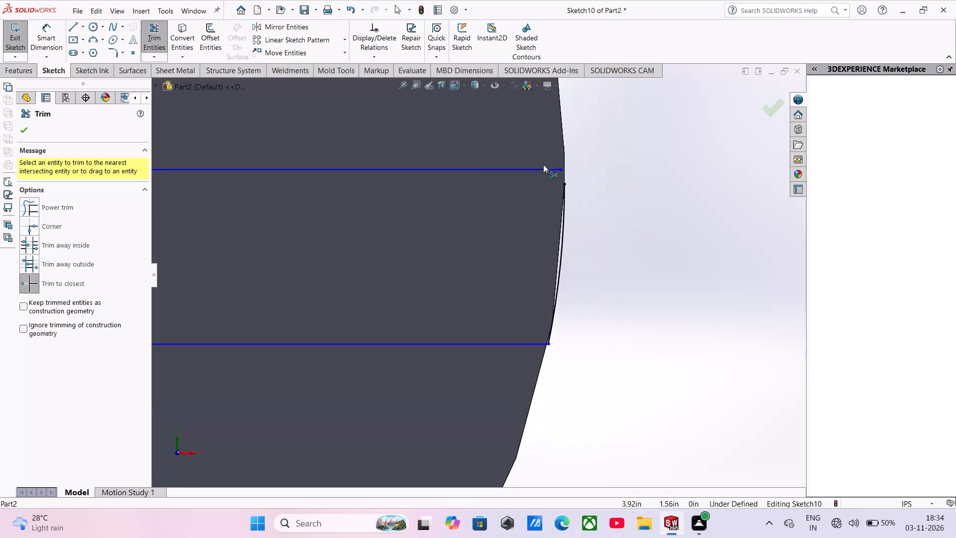
Extend the converted end arc upward and the upper offset line outward so they meet at the long arm's rounded edge.
click(153, 59)
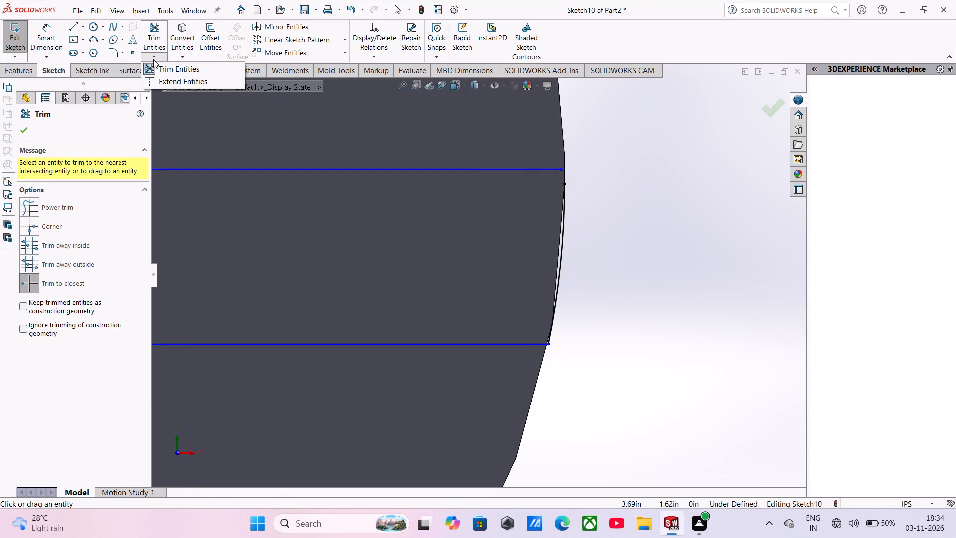
click(191, 88)
click(186, 79)
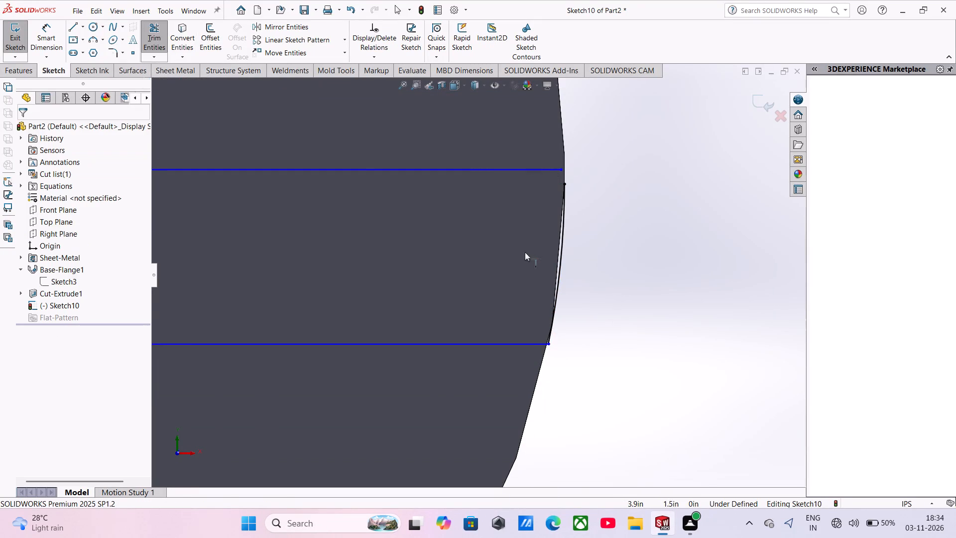
click(563, 247)
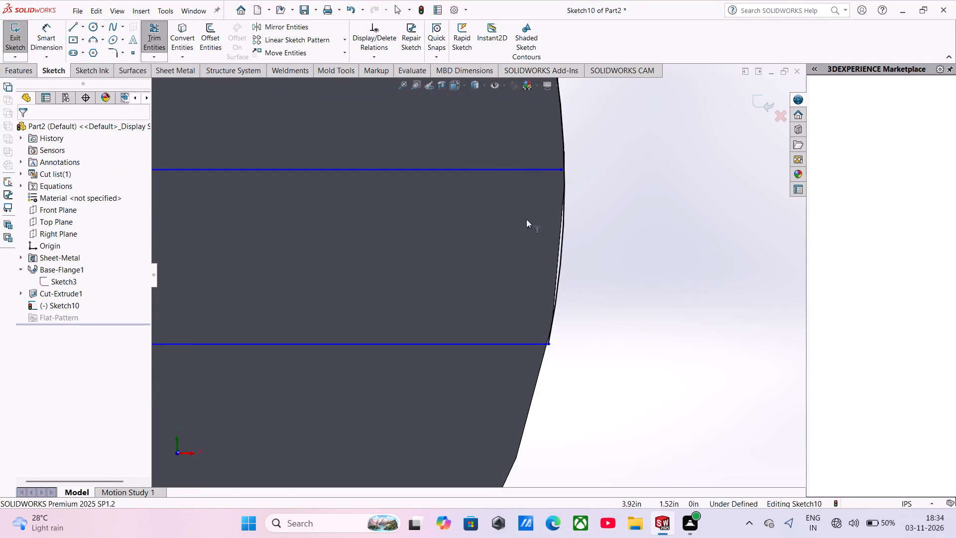
click(149, 55)
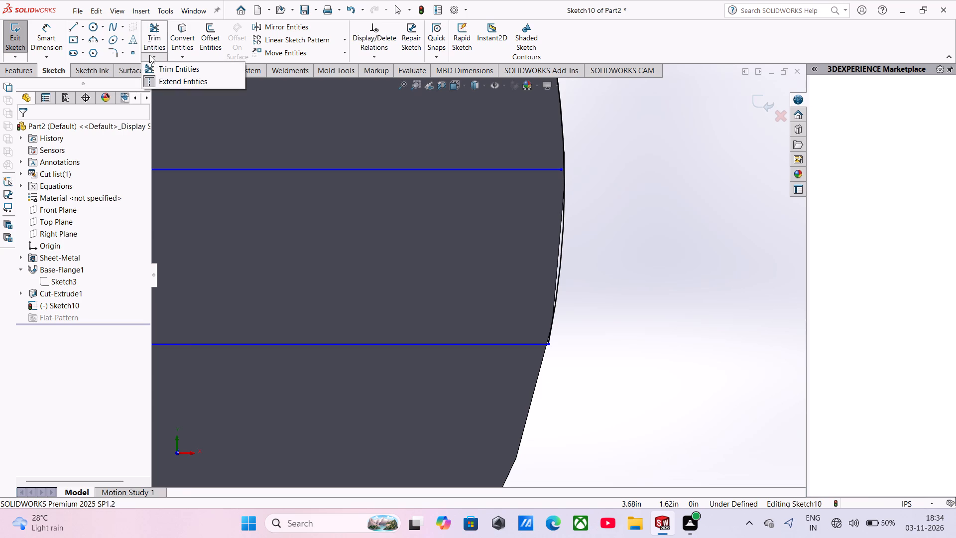
click(169, 76)
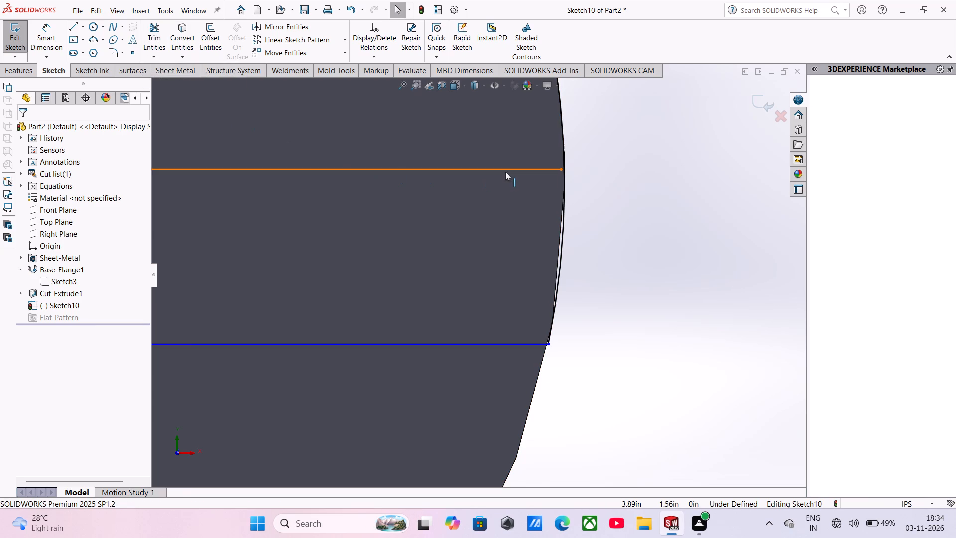
click(505, 172)
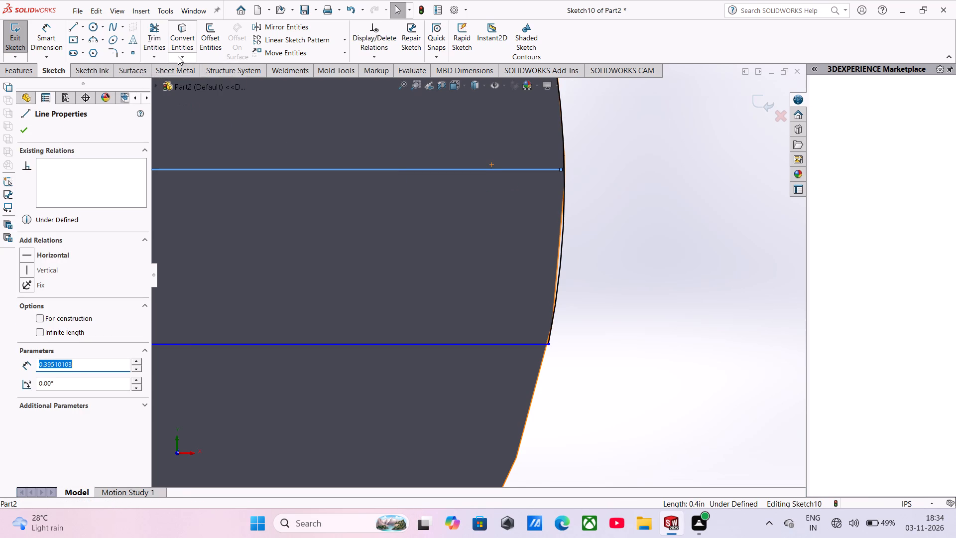
click(19, 131)
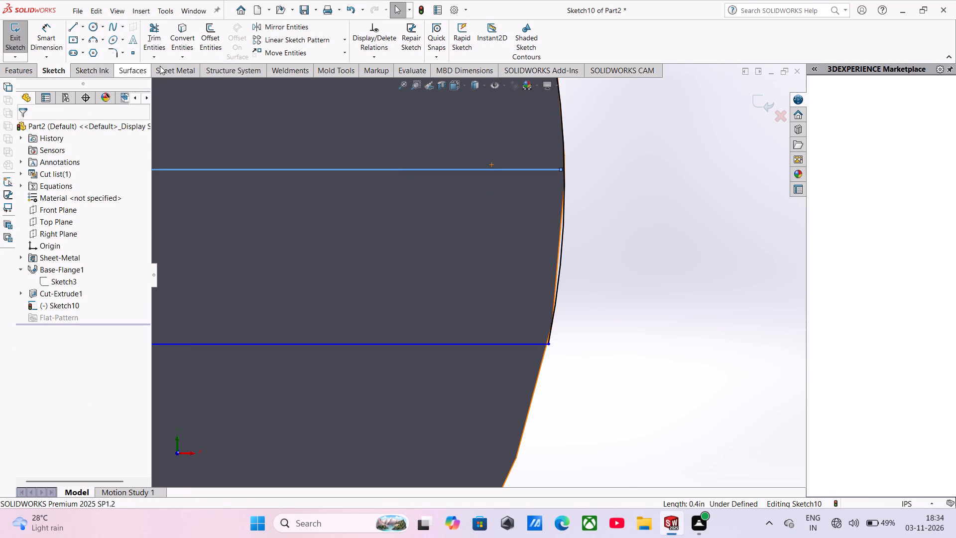
click(155, 59)
click(163, 80)
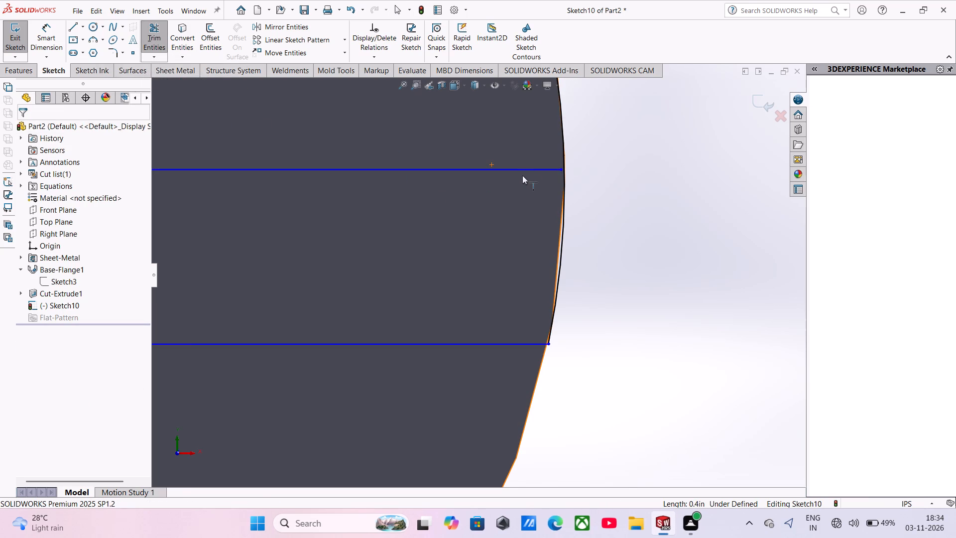
click(525, 170)
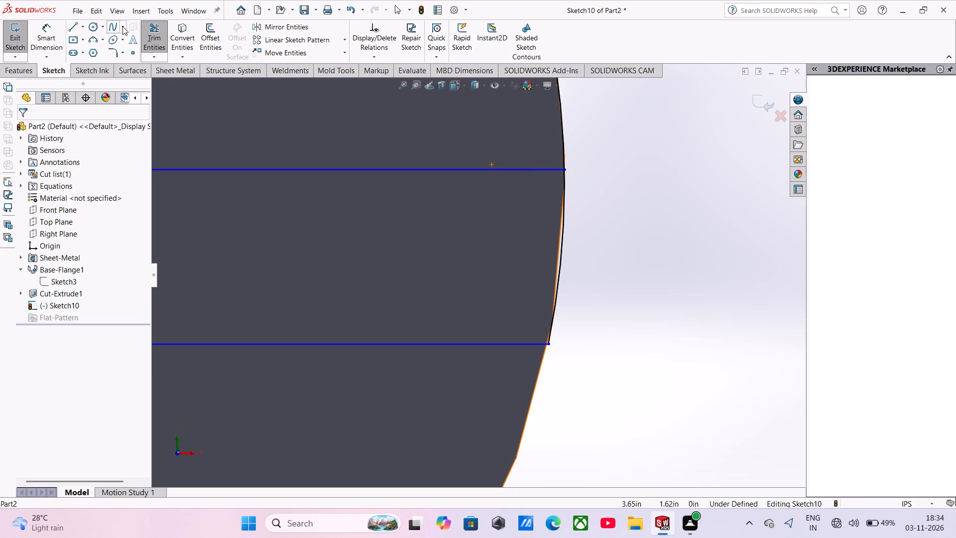
Trim the end arc's excess above the upper offset line, leaving only the portion that closes the opening.
click(156, 55)
click(157, 67)
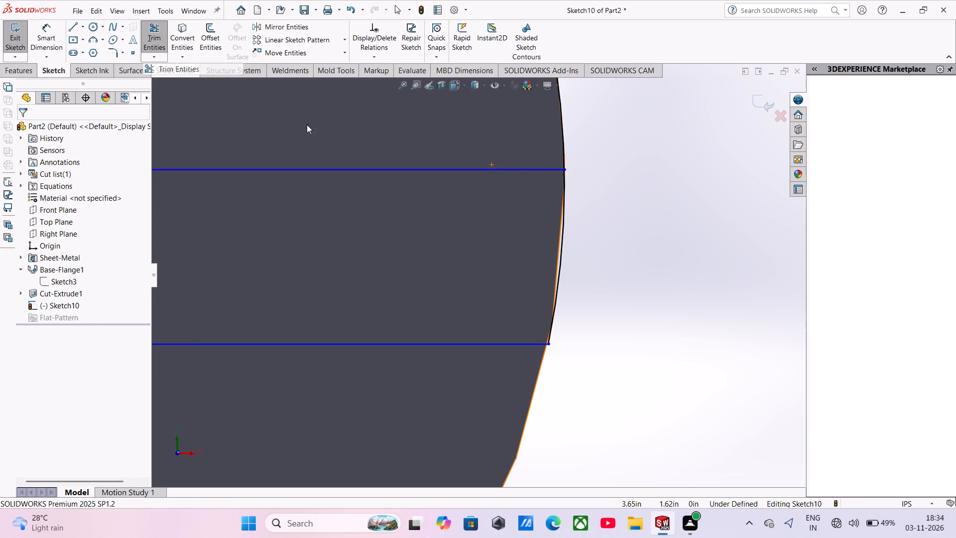
scroll(510, 166, down, 7)
click(628, 217)
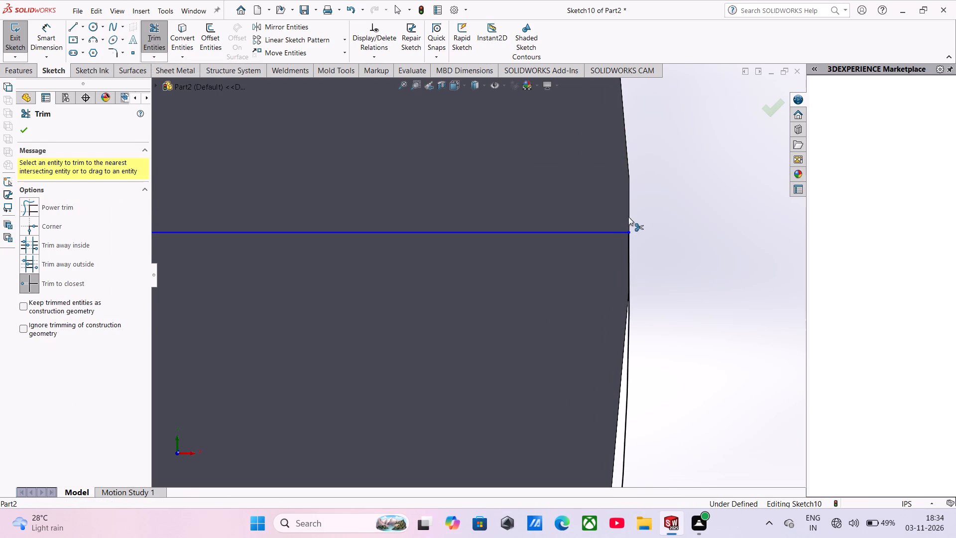
scroll(608, 283, up, 17)
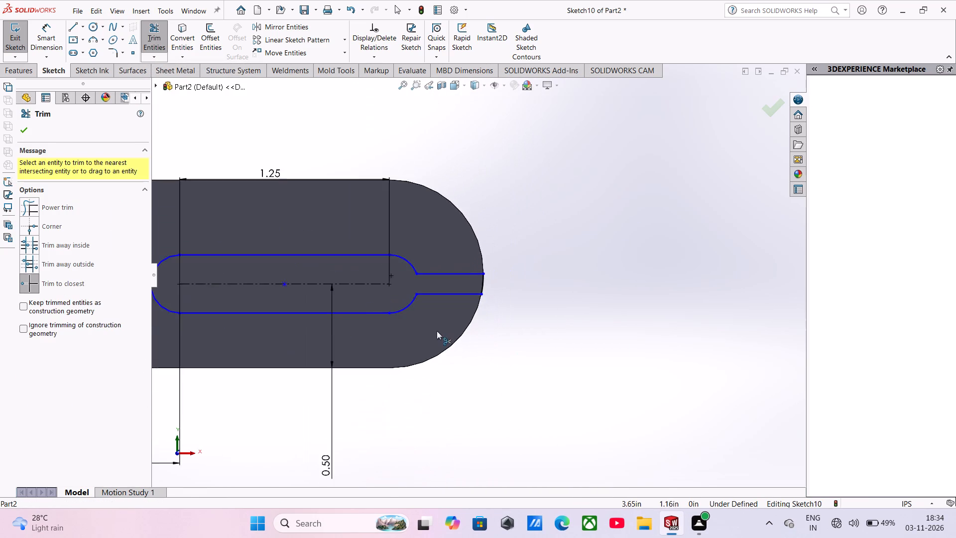
scroll(437, 331, up, 4)
scroll(397, 297, down, 3)
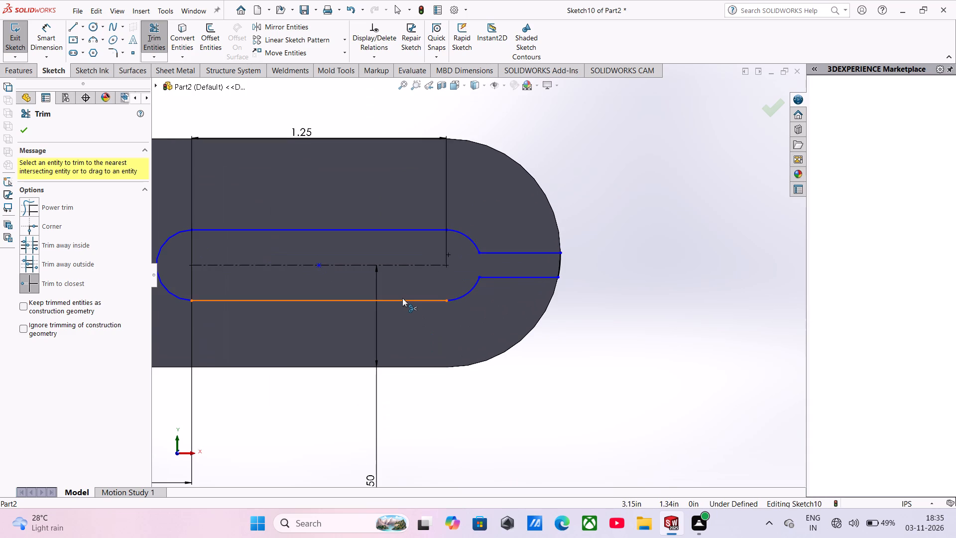
Start an extruded cut from the slot-and-opening sketch and prepare to choose its contours.
click(185, 73)
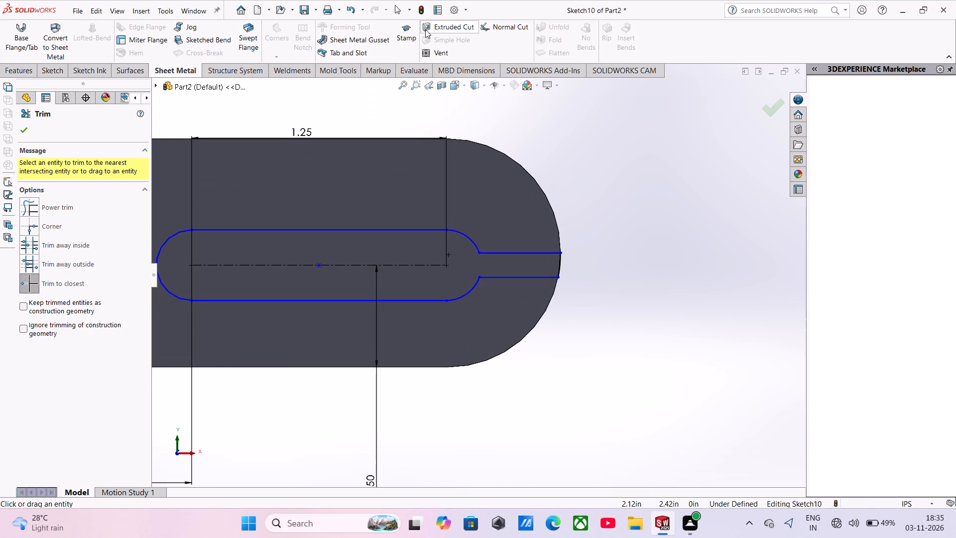
click(456, 29)
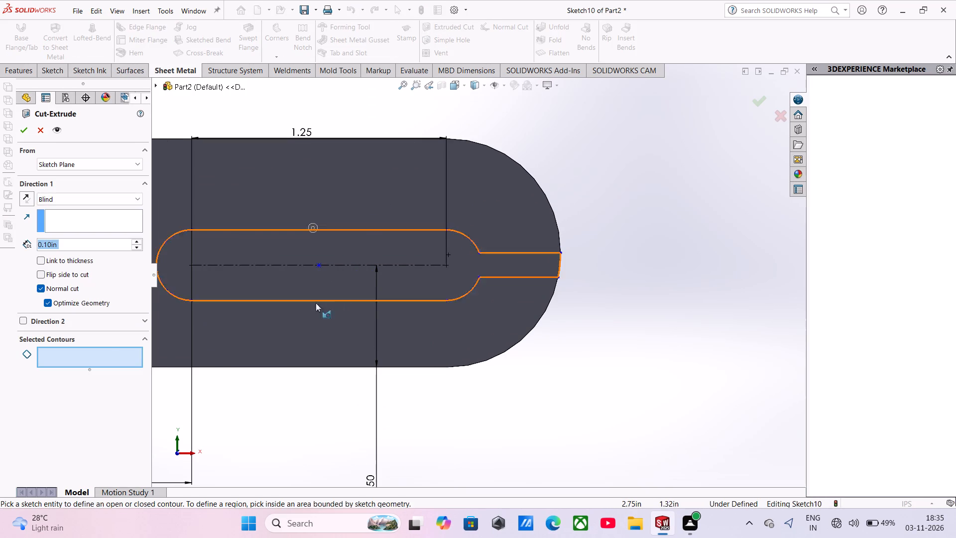
click(106, 349)
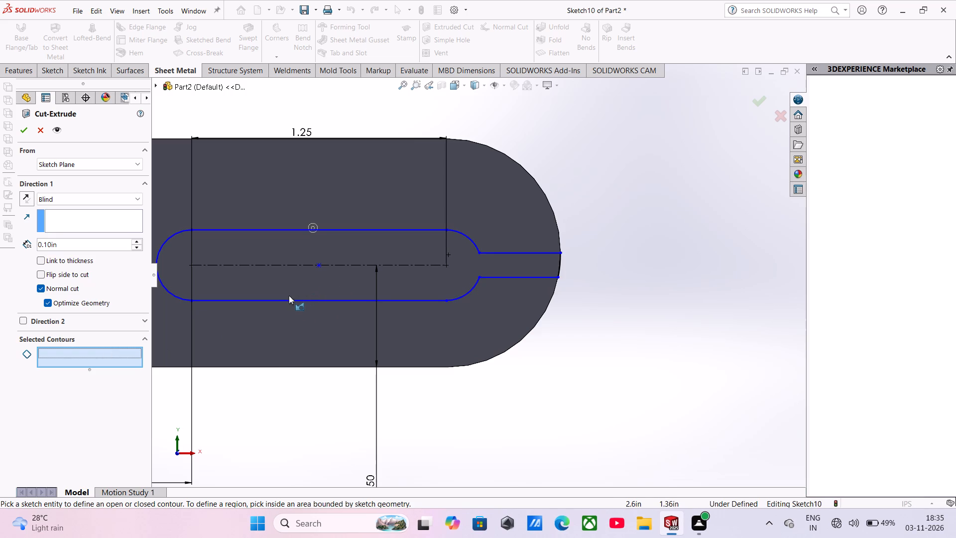
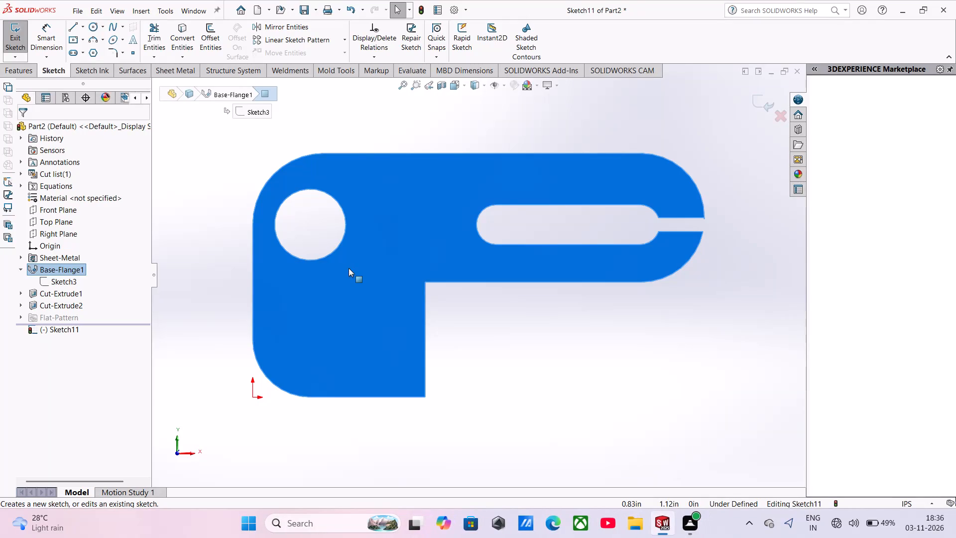
Sketch a horizontal line 1.5 in long from the flange's inner corner across to the short arm's outer straight edge.
click(226, 341)
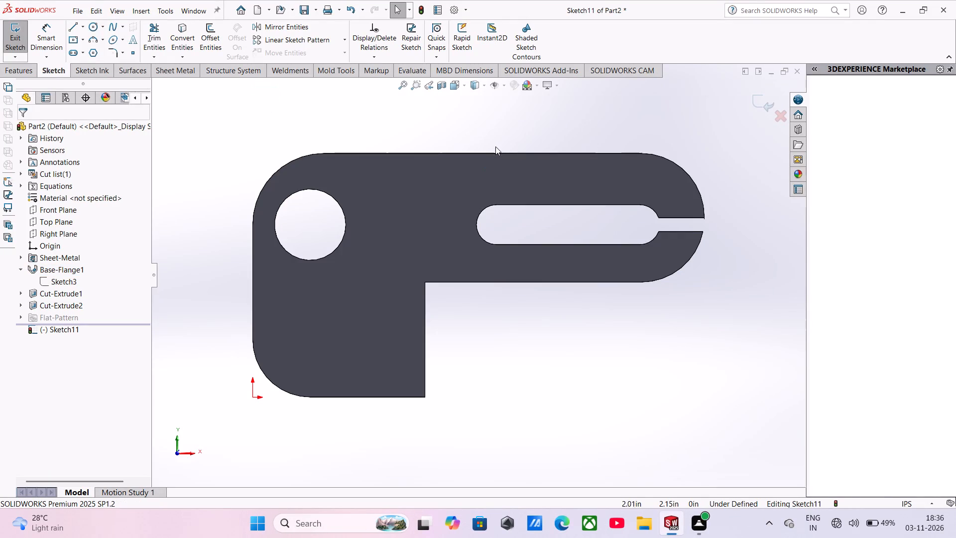
click(94, 25)
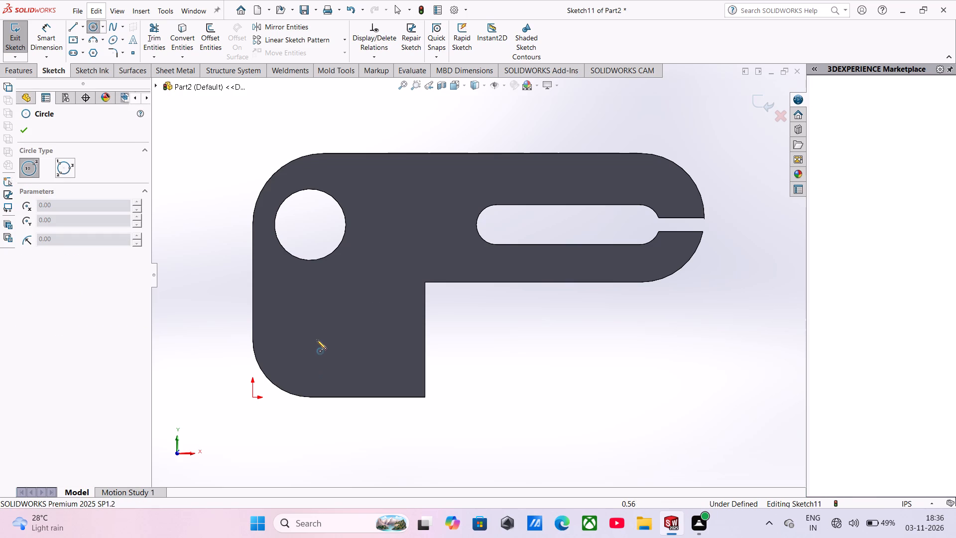
click(74, 29)
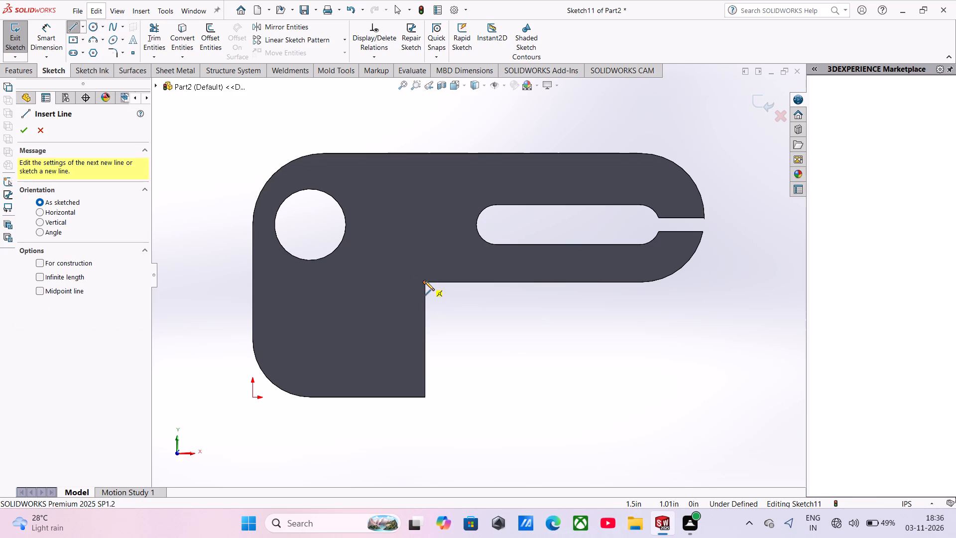
click(425, 281)
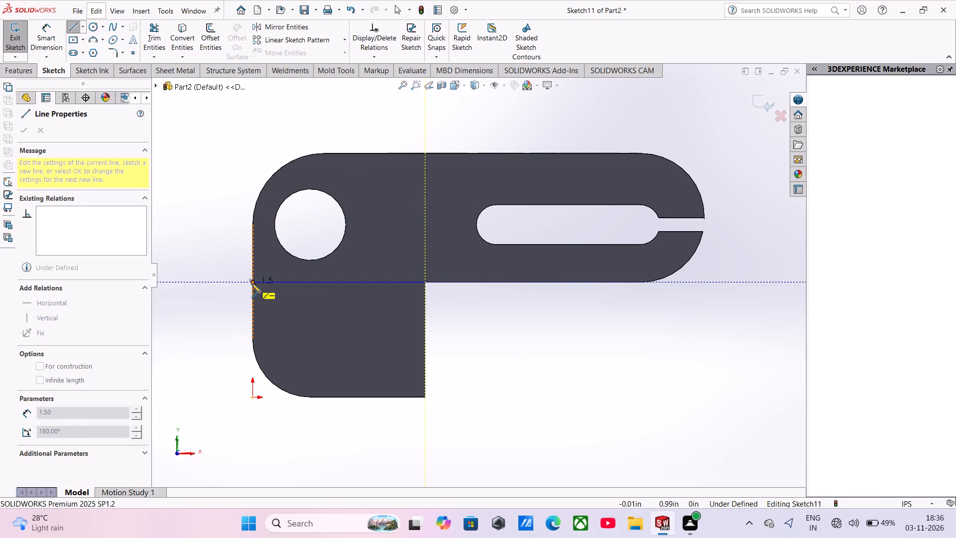
click(251, 283)
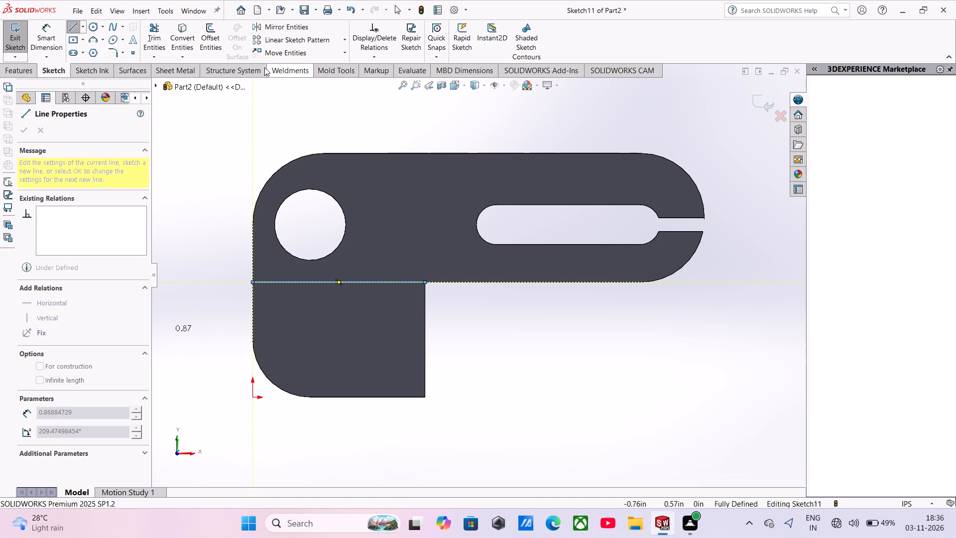
Convert the short arm's bottom straight edge into a sketch line.
click(186, 38)
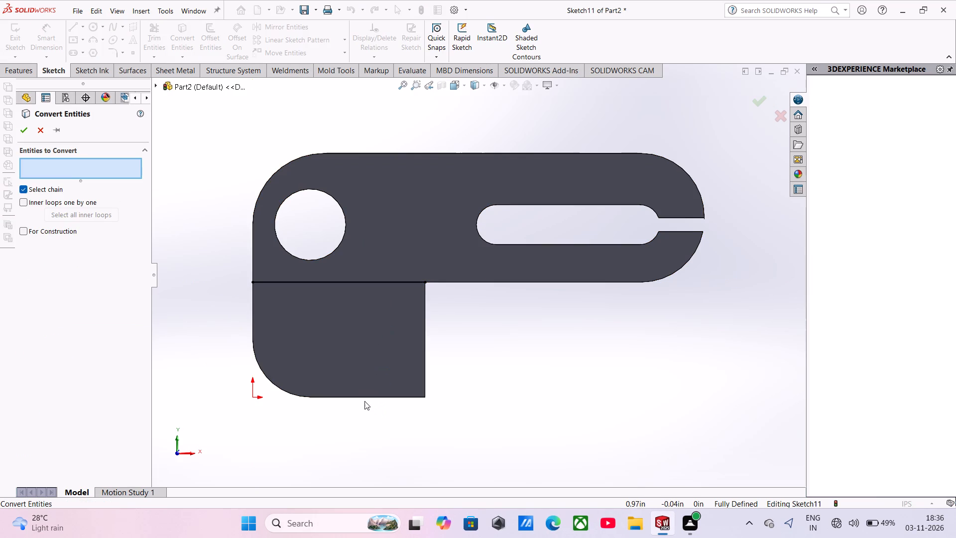
click(360, 398)
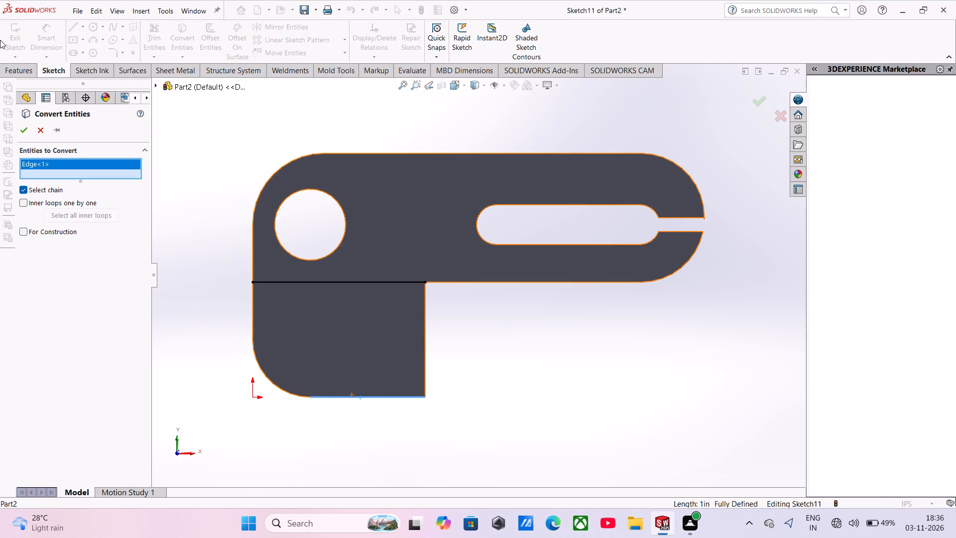
click(24, 131)
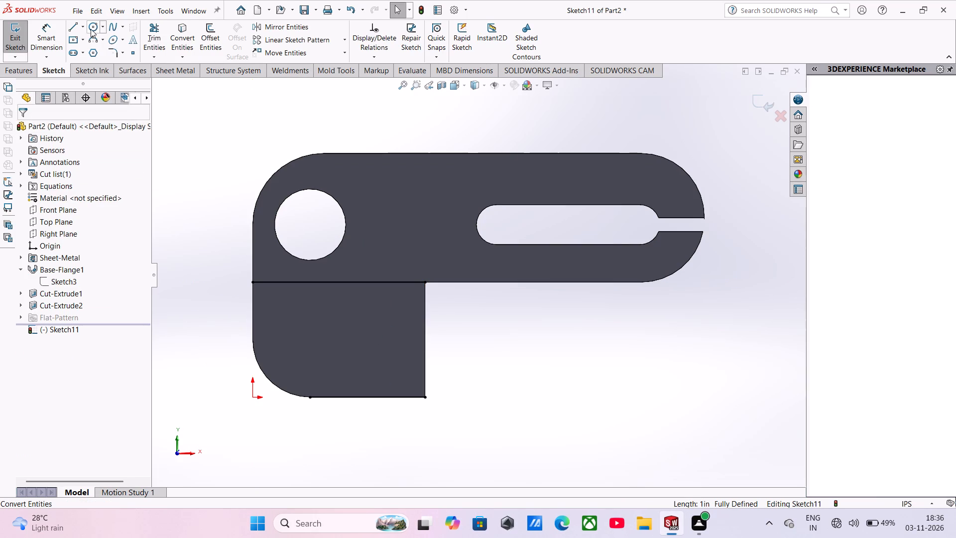
Sketch a circle of about 0.26 in radius inside the short arm, centred directly below the existing round hole.
click(91, 29)
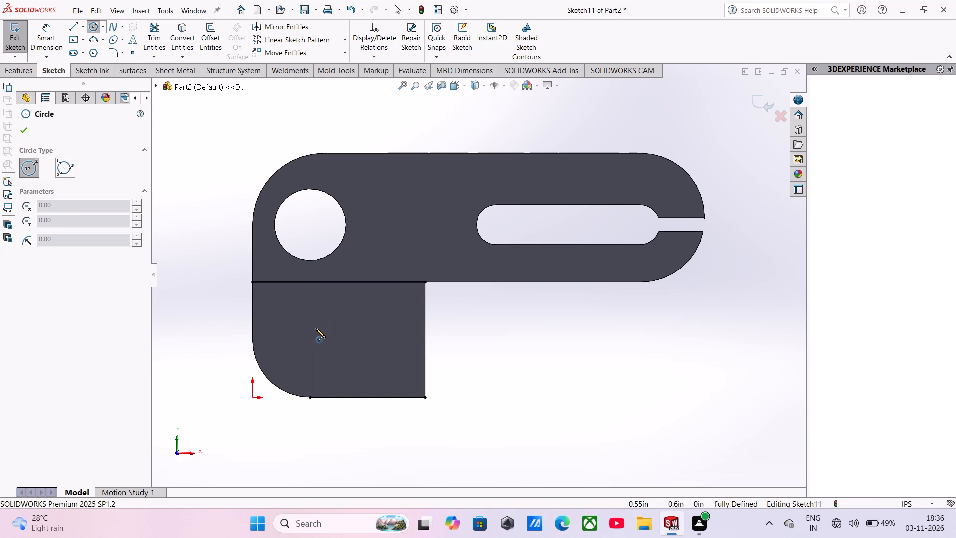
click(313, 326)
click(322, 354)
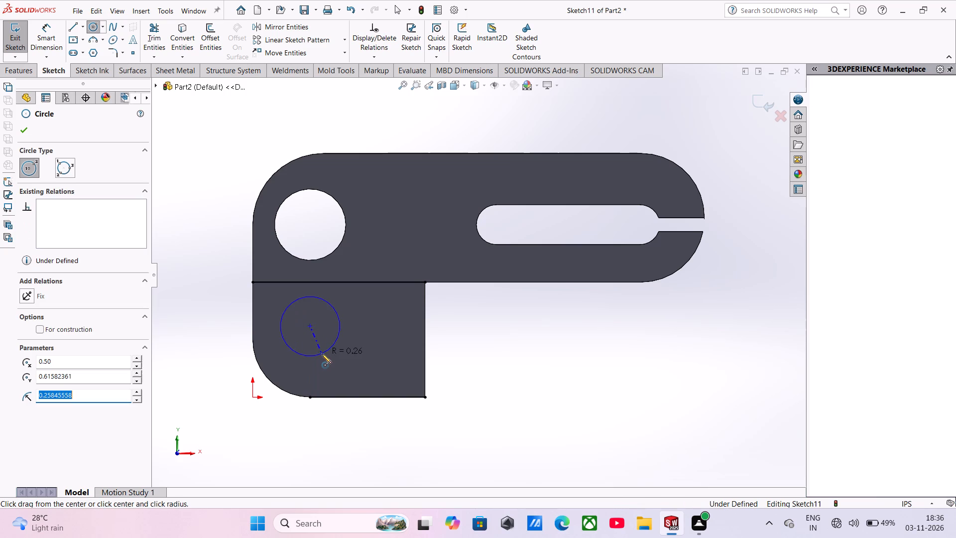
Convert the flange's long vertical outer edge beside the circle into a sketch line.
click(178, 32)
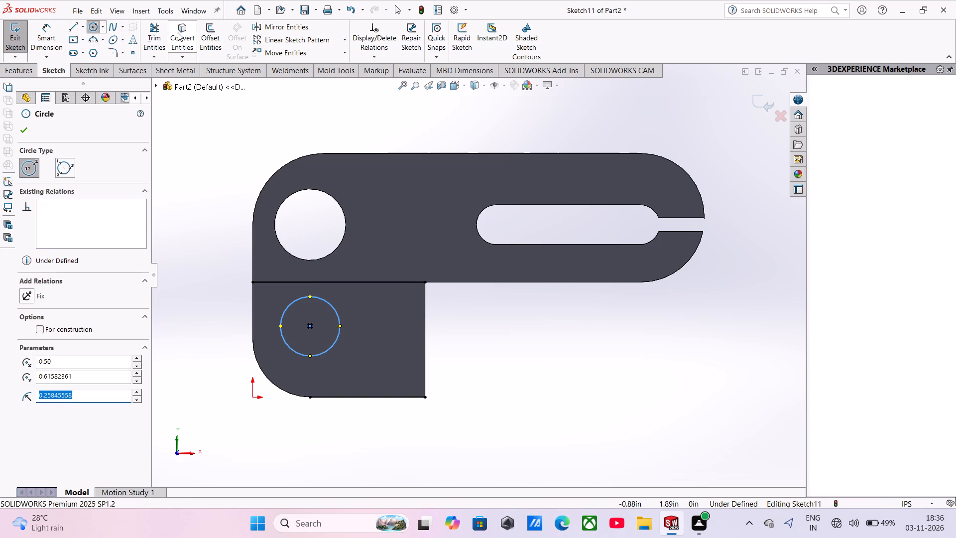
click(253, 323)
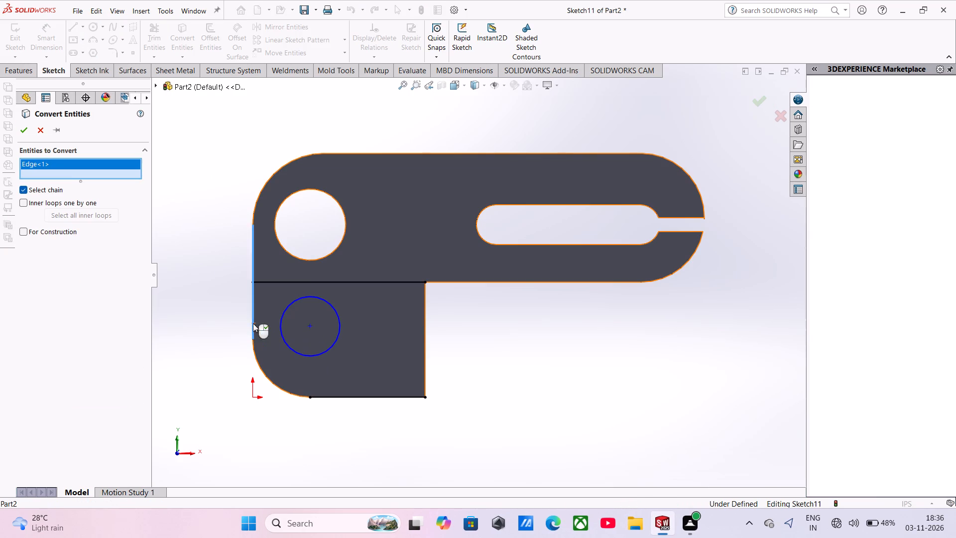
click(26, 130)
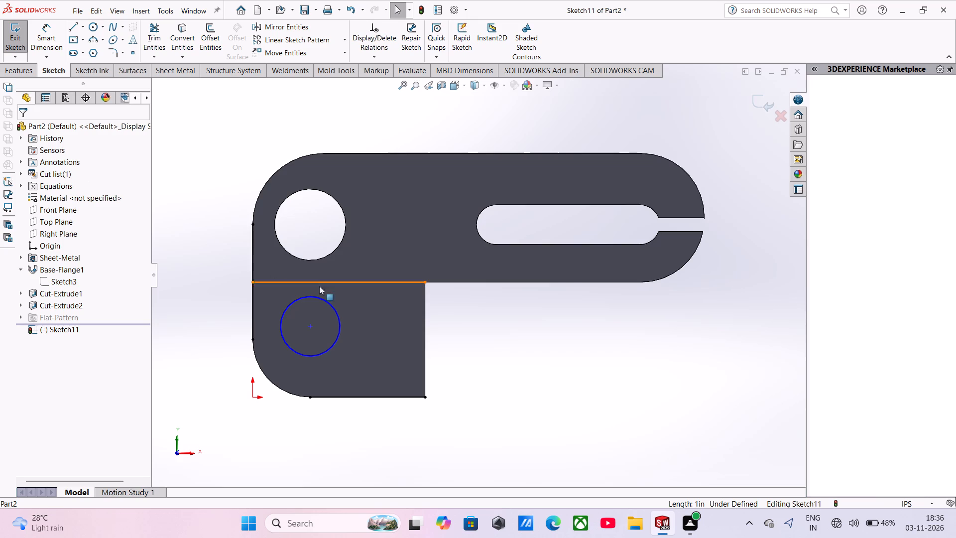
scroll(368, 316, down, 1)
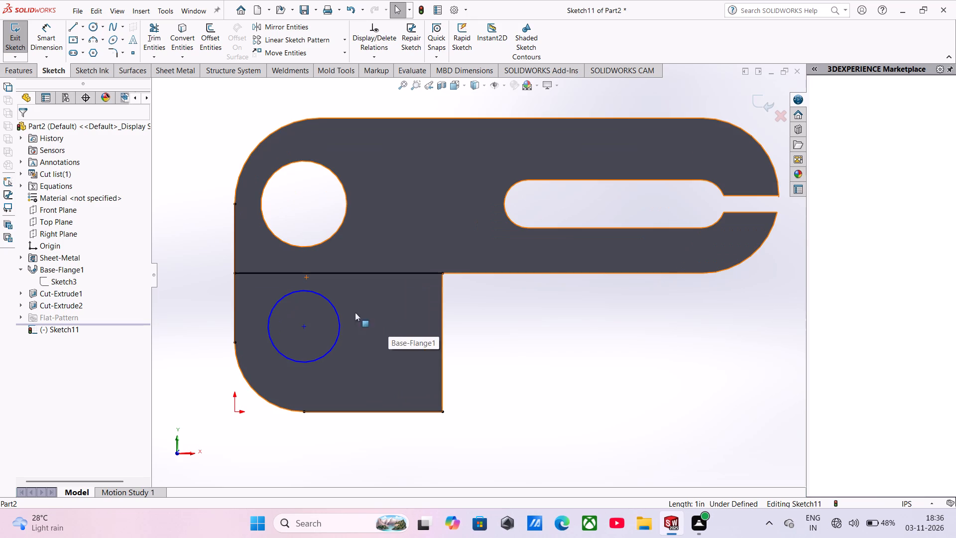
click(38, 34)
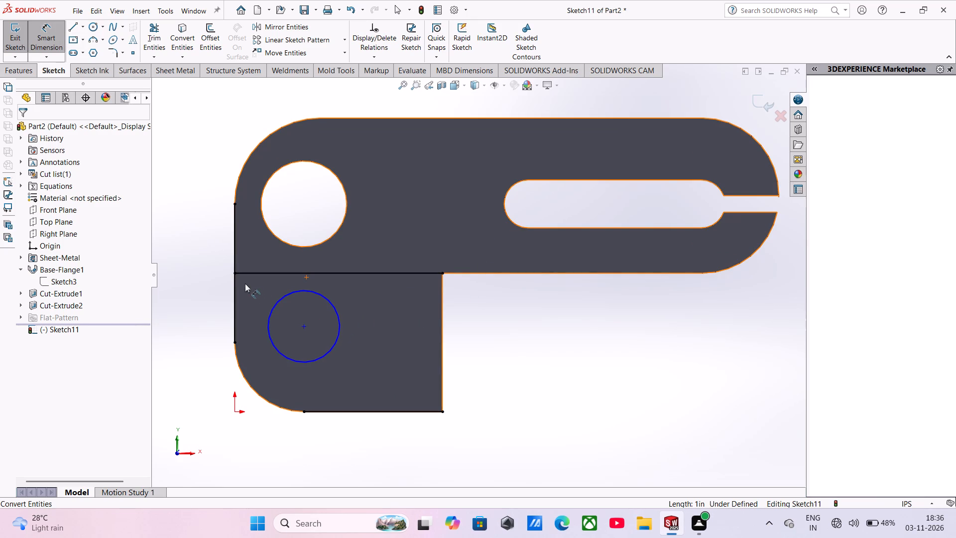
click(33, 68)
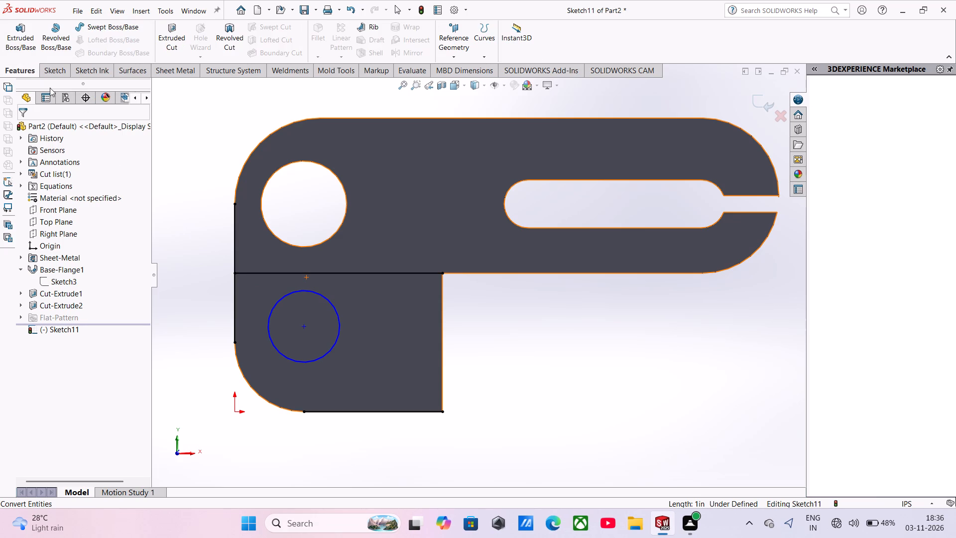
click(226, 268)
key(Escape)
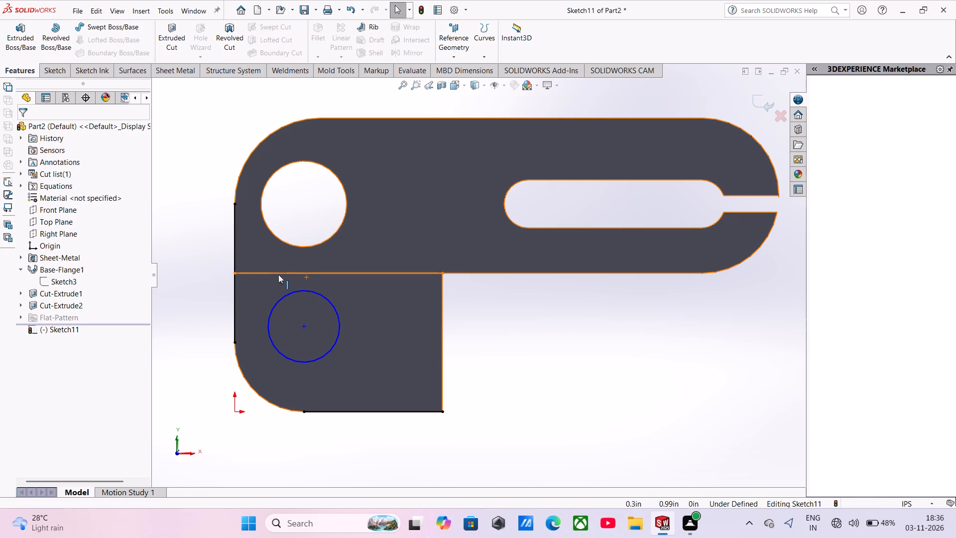
Set the sketched circle's radius to 0.21 in.
click(282, 297)
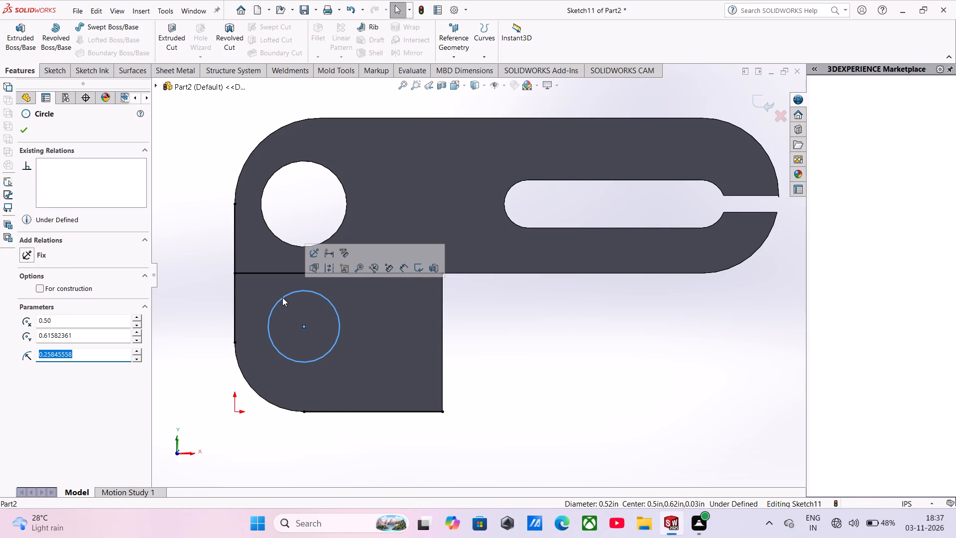
text(.21)
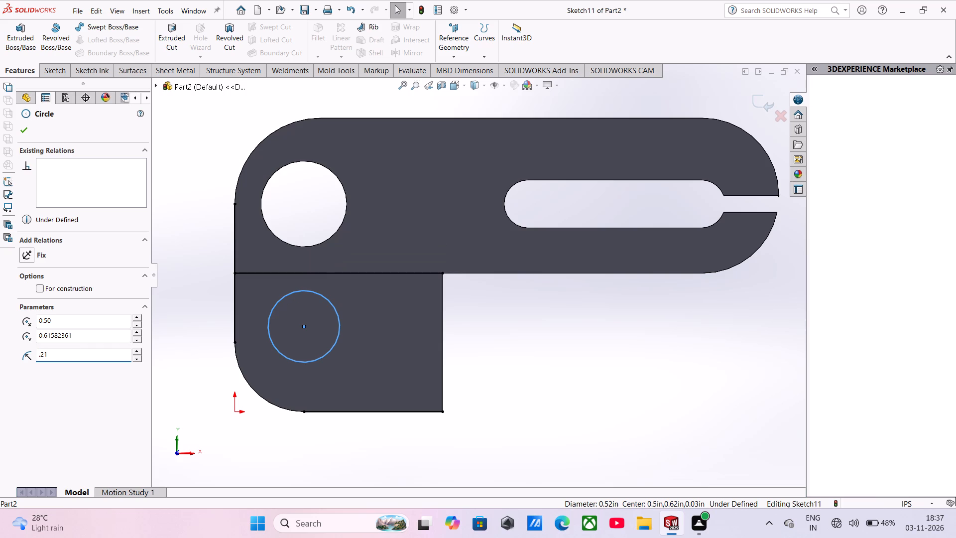
key(Return)
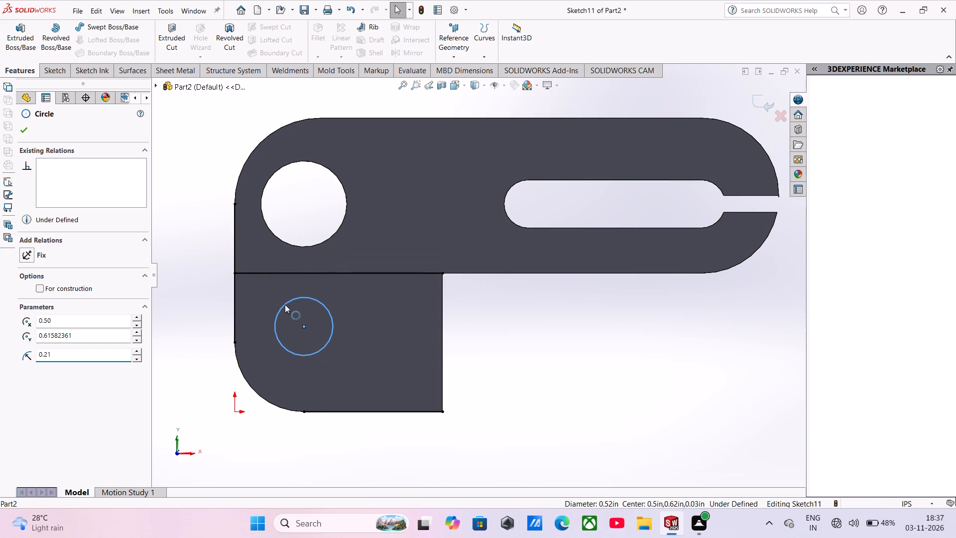
Sketch horizontal lines from the circle's top and bottom points to the short arm's inner vertical edge, closing them with a 0.42 in vertical line.
scroll(283, 306, down, 1)
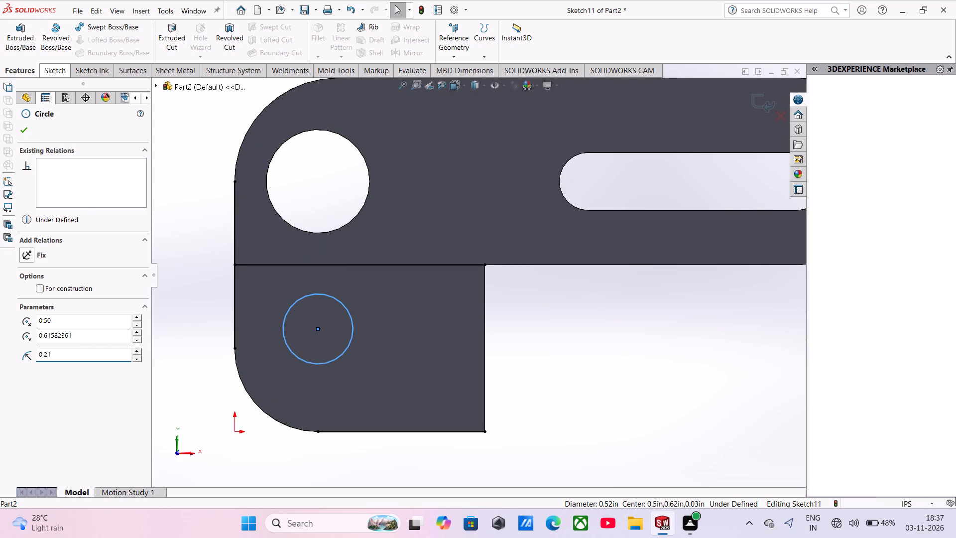
click(45, 77)
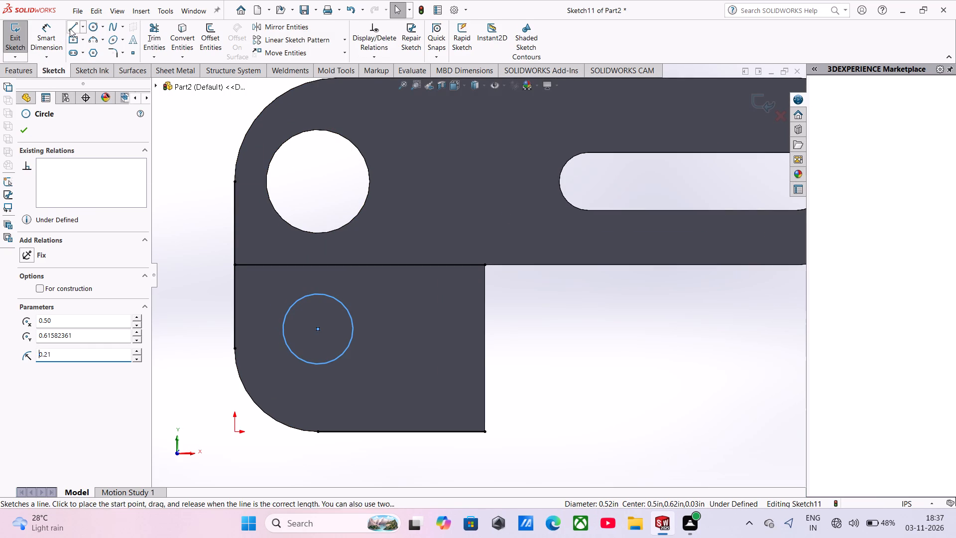
click(70, 28)
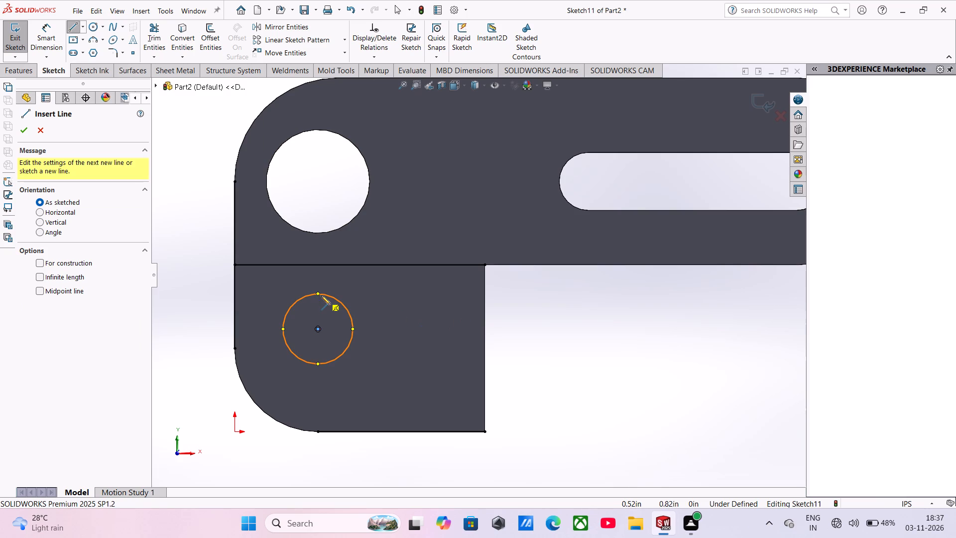
click(319, 295)
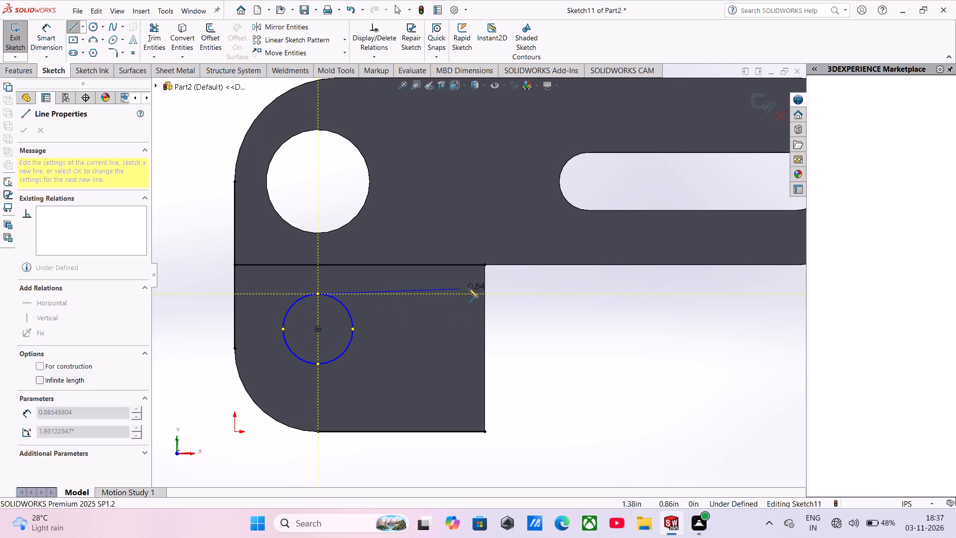
click(485, 293)
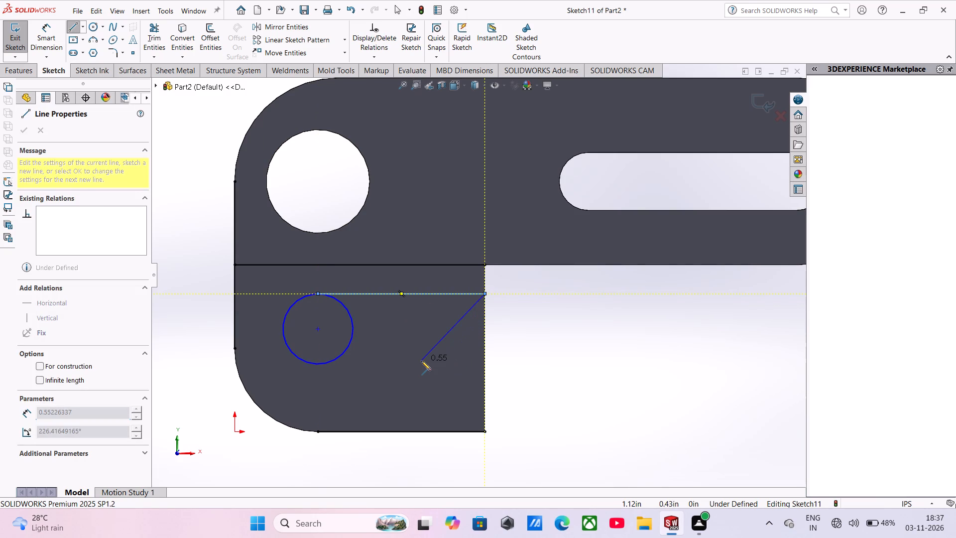
key(Escape)
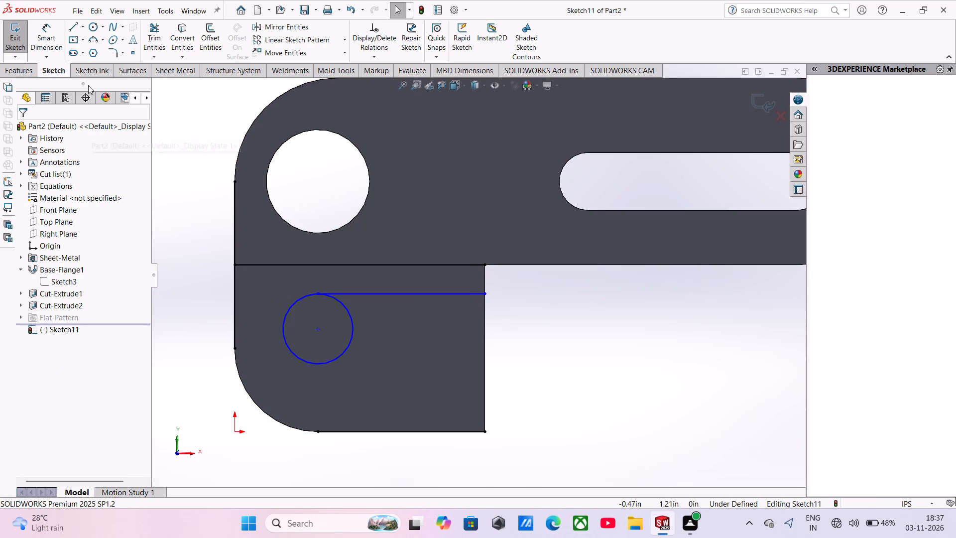
click(68, 31)
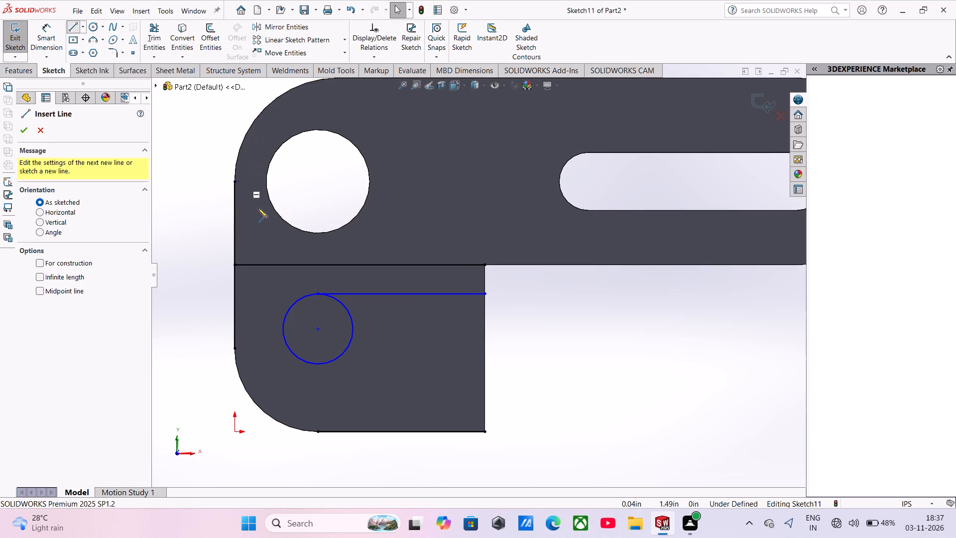
click(319, 365)
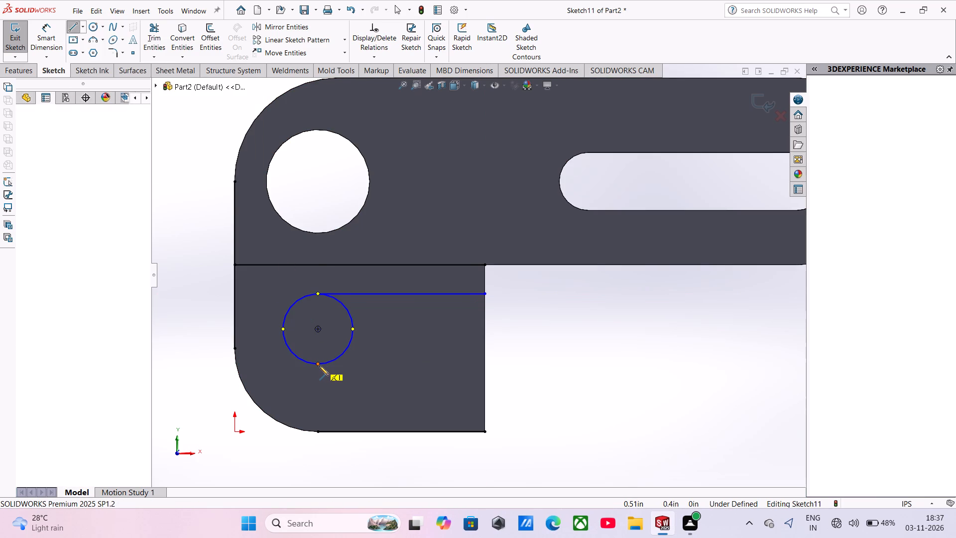
click(485, 363)
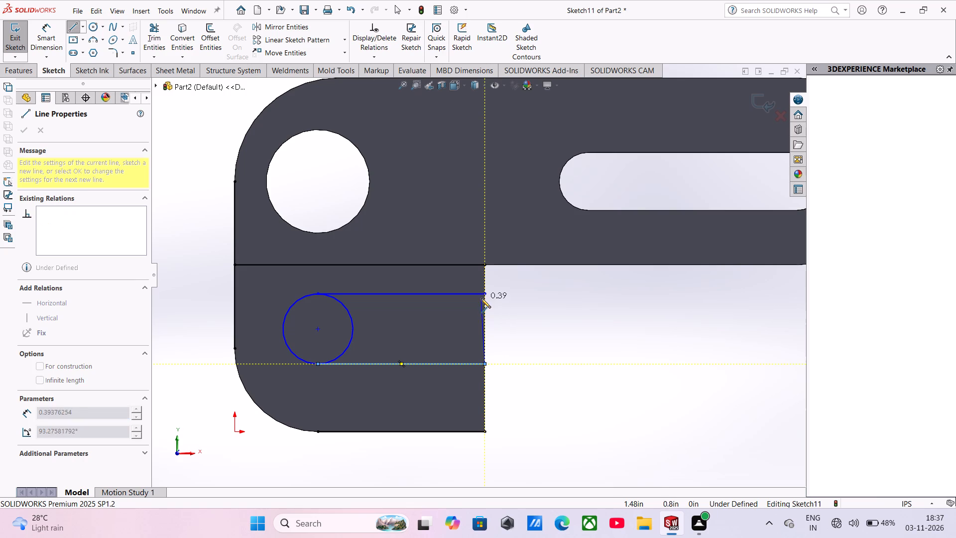
click(485, 294)
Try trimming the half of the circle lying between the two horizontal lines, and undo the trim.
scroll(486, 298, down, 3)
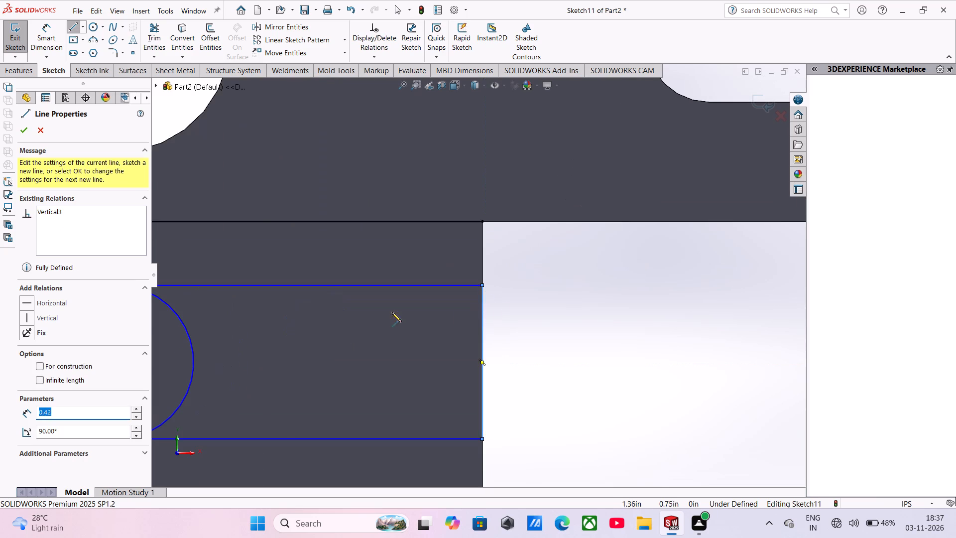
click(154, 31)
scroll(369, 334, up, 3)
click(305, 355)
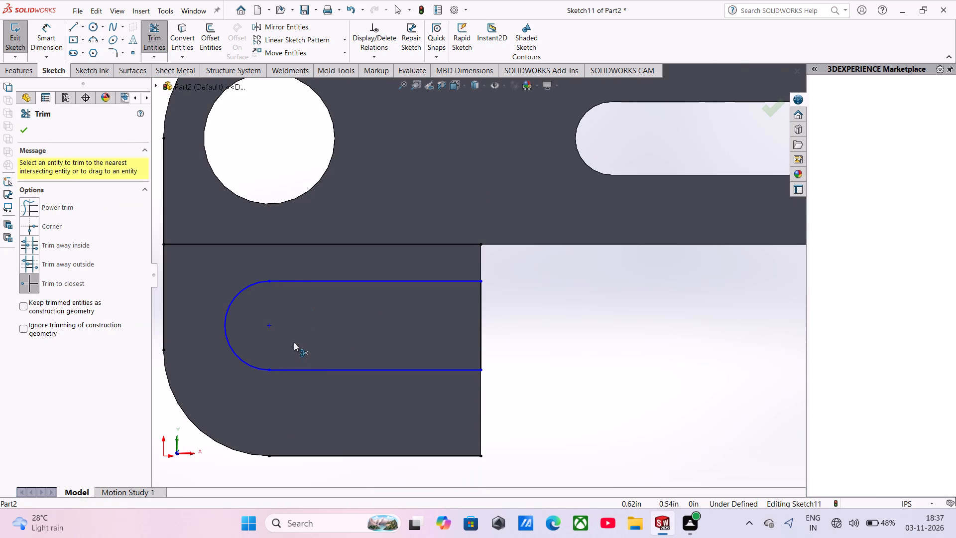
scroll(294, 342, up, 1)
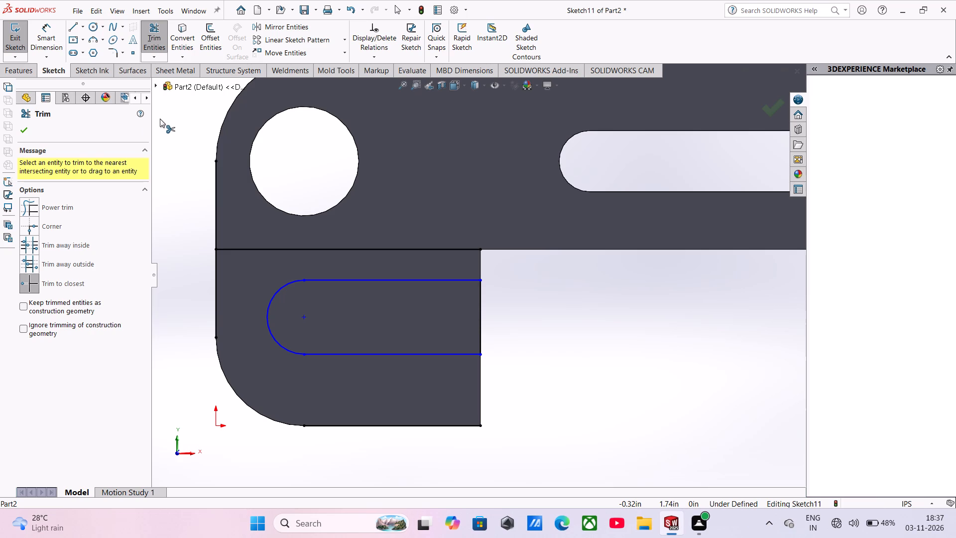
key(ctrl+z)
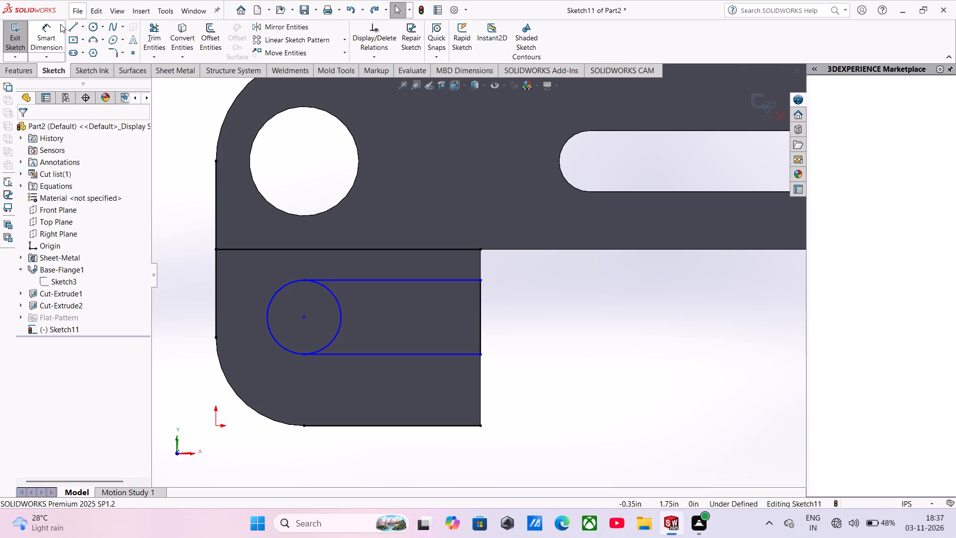
Dimension the short-arm slot's circle centre 0.50 in from the arm's lower horizontal edge.
click(45, 33)
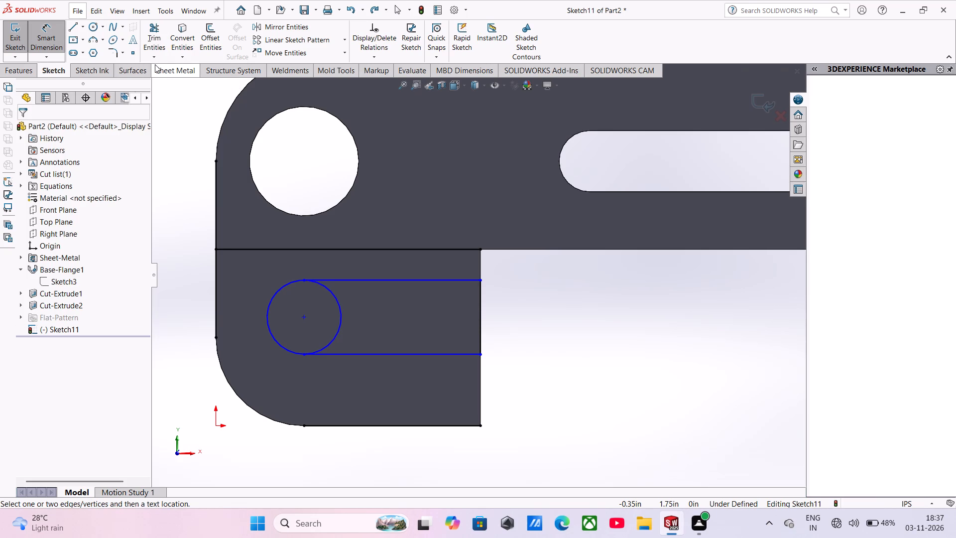
click(306, 316)
click(347, 424)
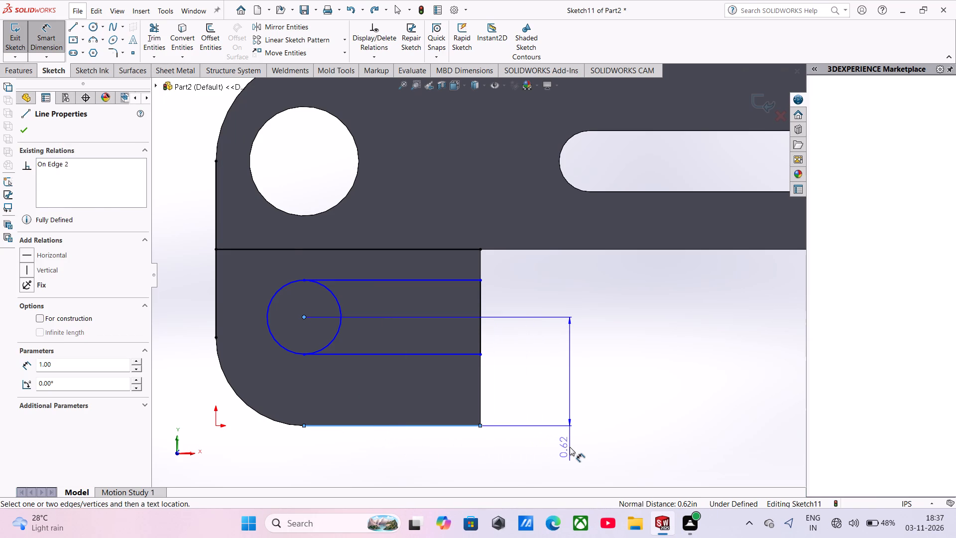
click(570, 447)
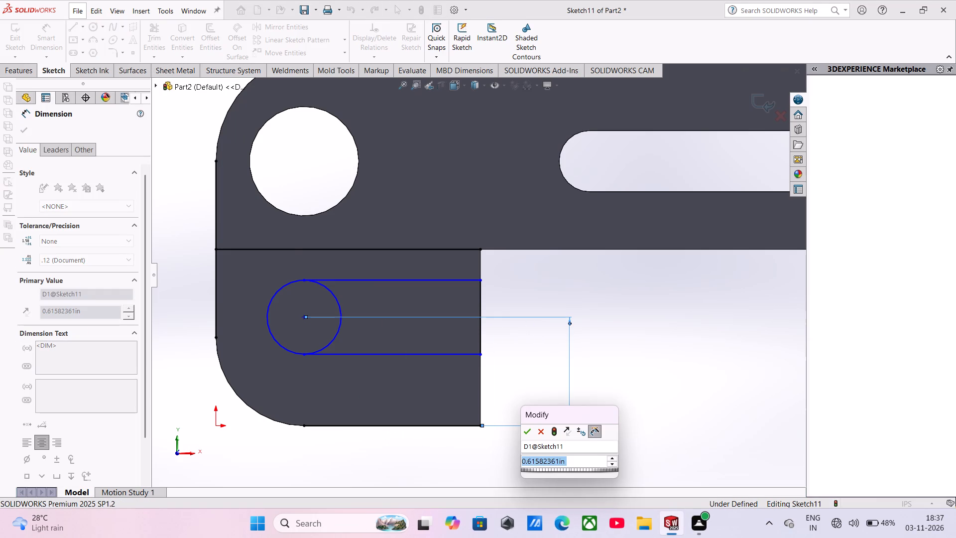
text(.50)
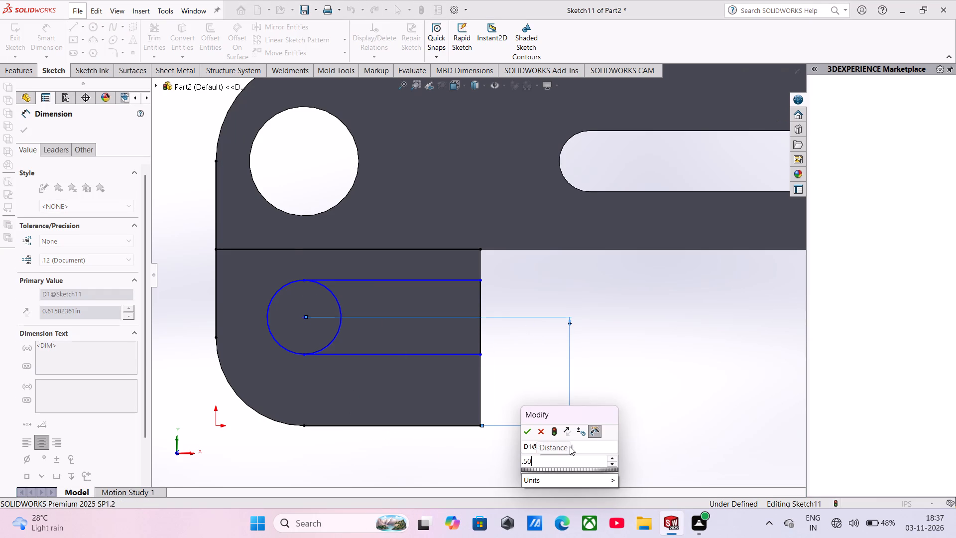
key(Return)
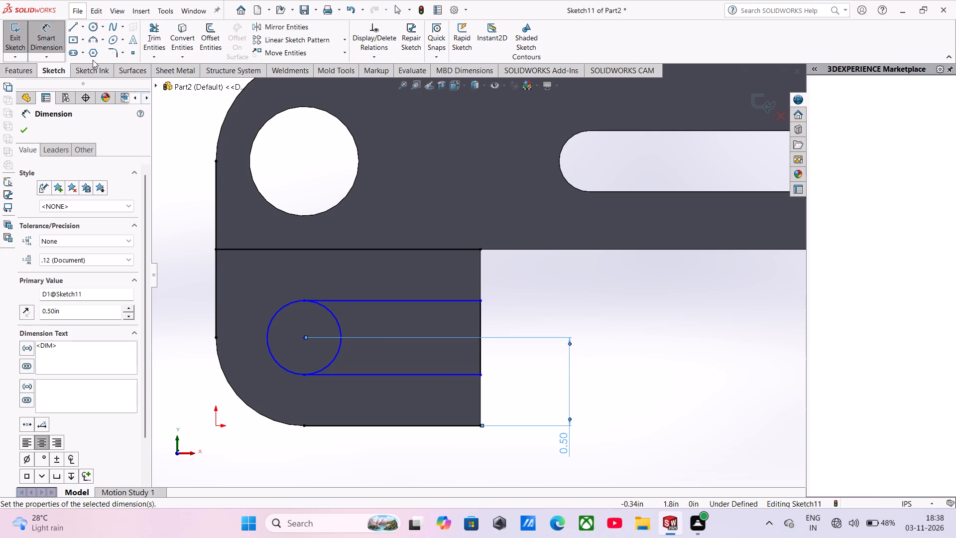
click(31, 132)
Dimension the circle centre 1.00 in from the vertical line closing the short-arm slot.
click(44, 43)
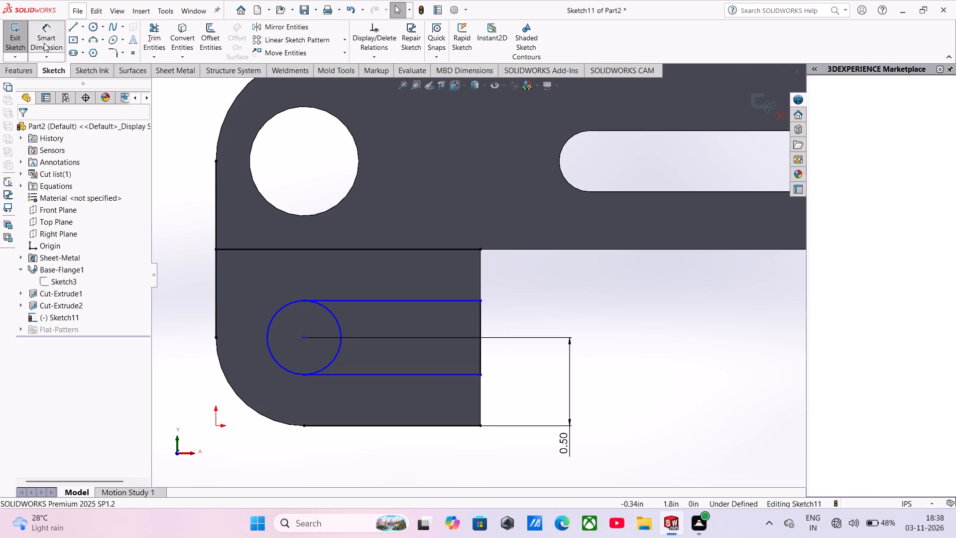
click(305, 338)
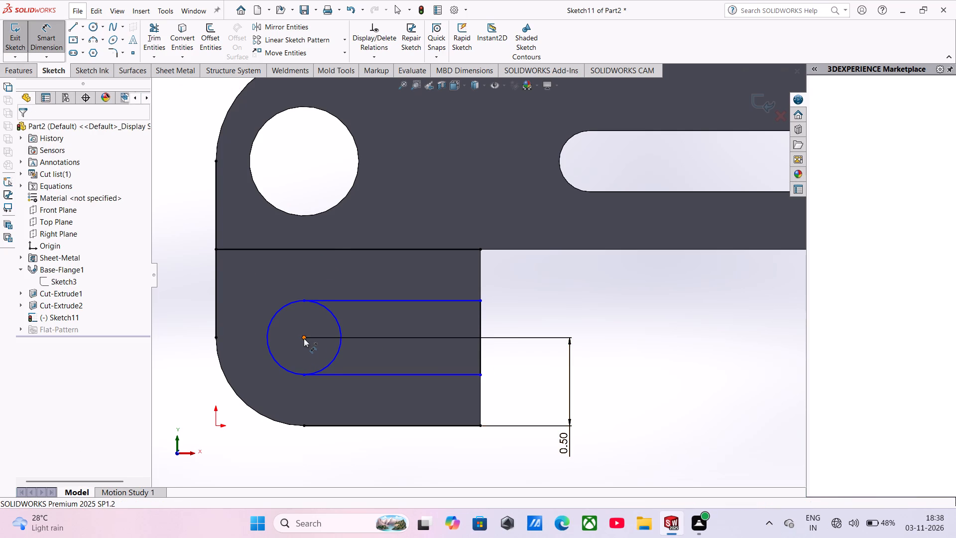
click(482, 327)
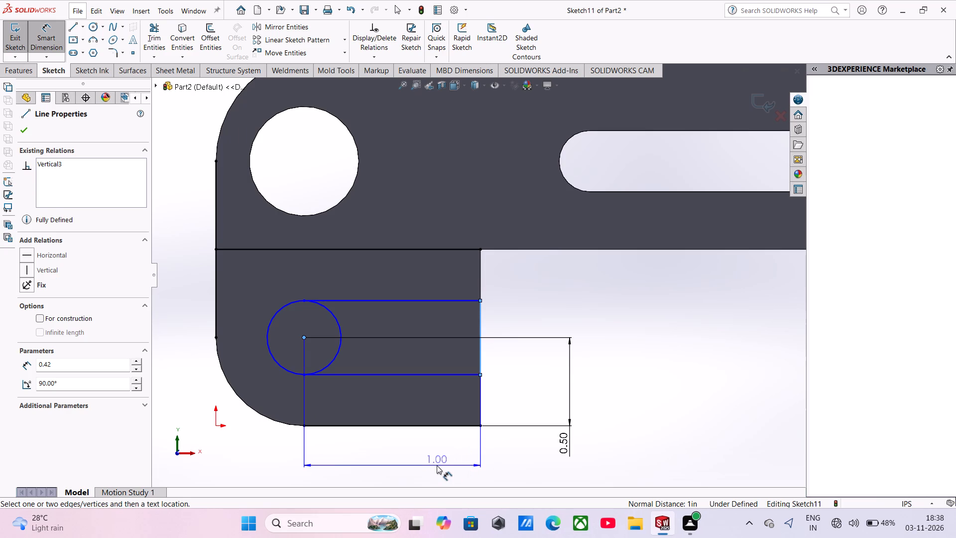
click(437, 465)
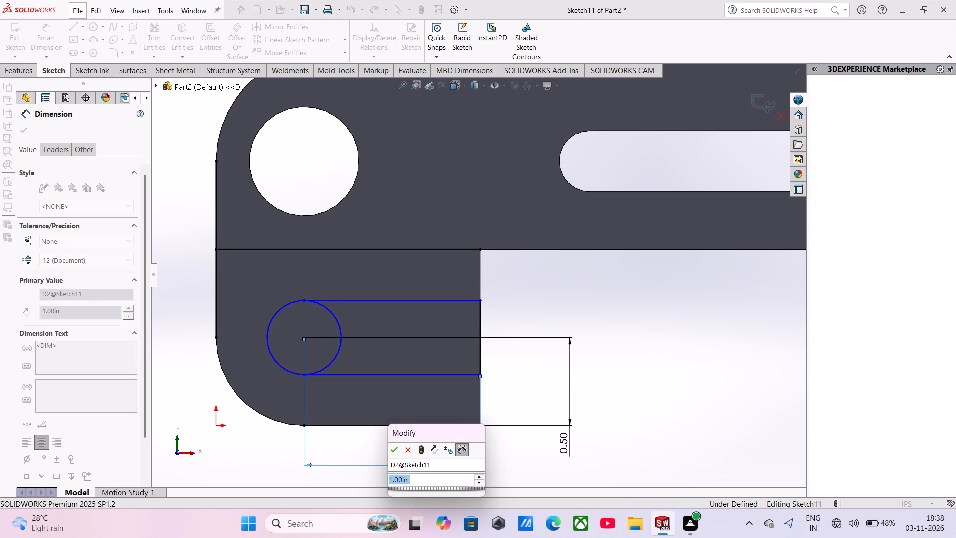
key(Return)
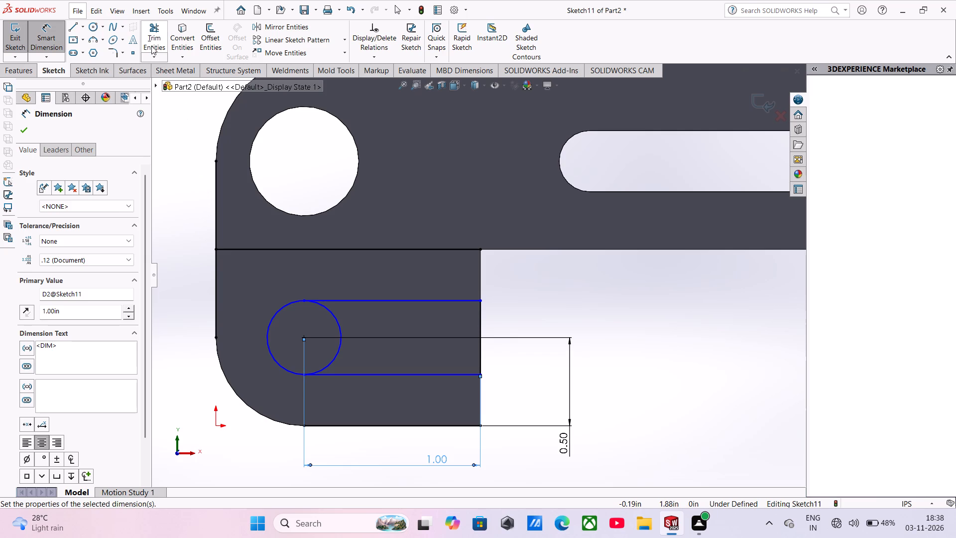
Trim the half of the circle inside the slot outline and the horizontal line across the top of the short arm.
click(151, 46)
click(341, 327)
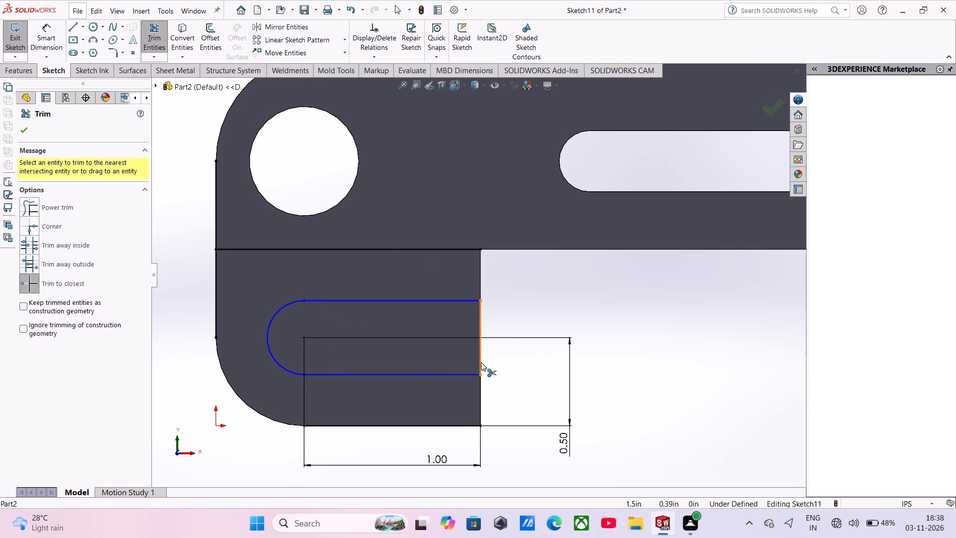
click(384, 250)
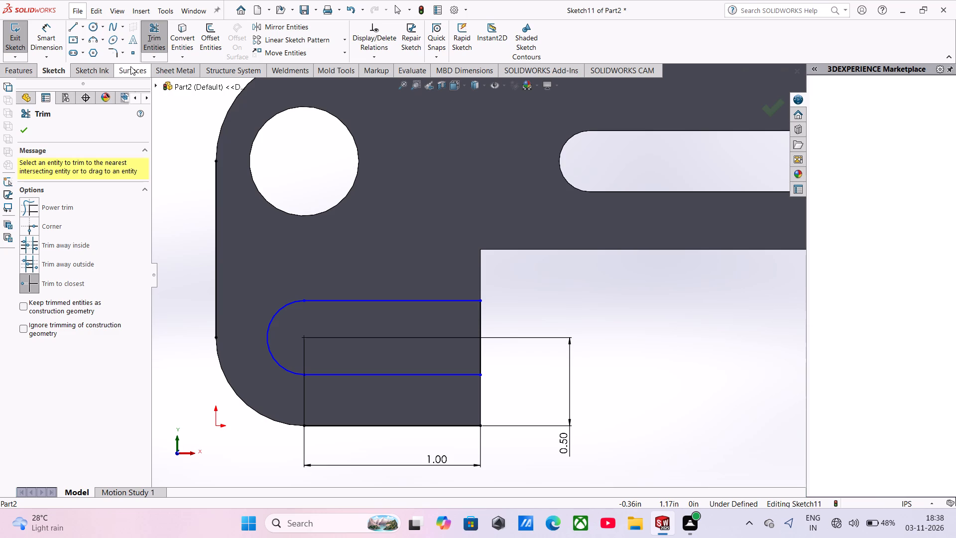
Extrude-cut the short-arm slot contour through the flange as a Blind normal cut 0.10 in deep.
click(171, 66)
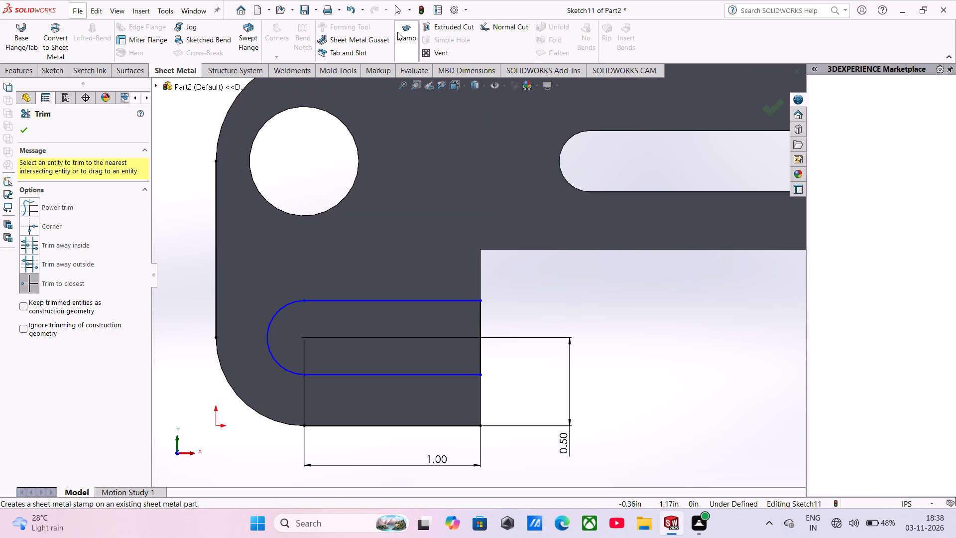
click(432, 32)
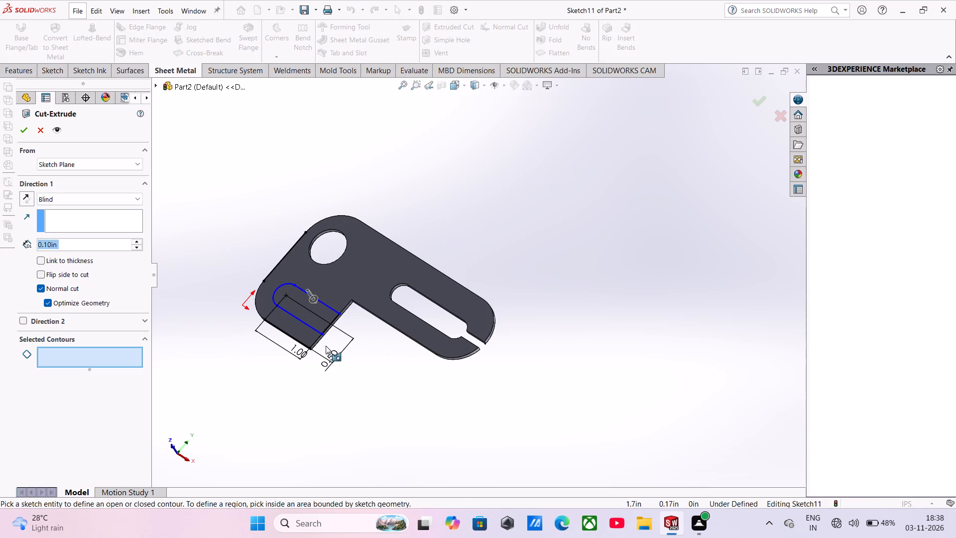
click(319, 331)
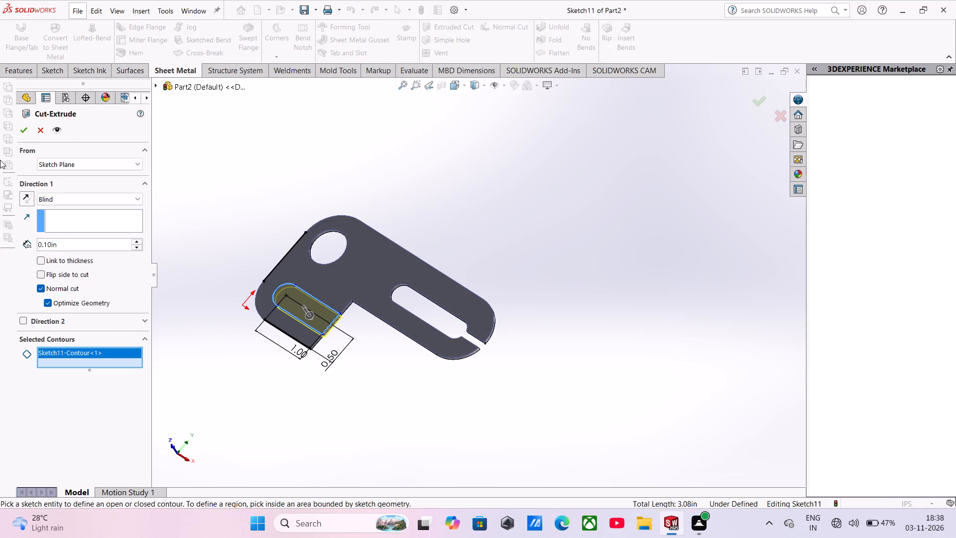
click(30, 122)
click(29, 127)
Toggle the RealView Graphics display setting.
scroll(379, 331, up, 1)
middle_drag(379, 331, 424, 351)
middle_click(424, 350)
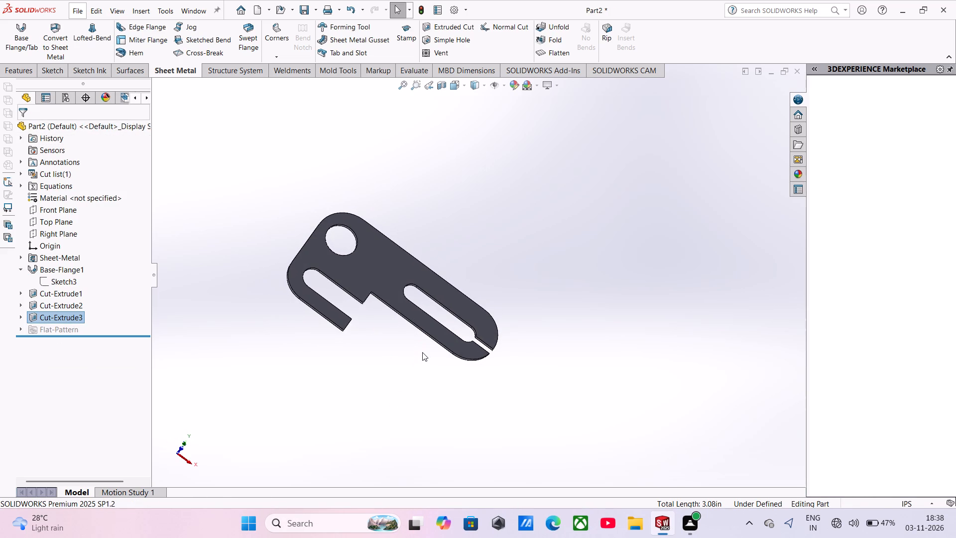
click(554, 83)
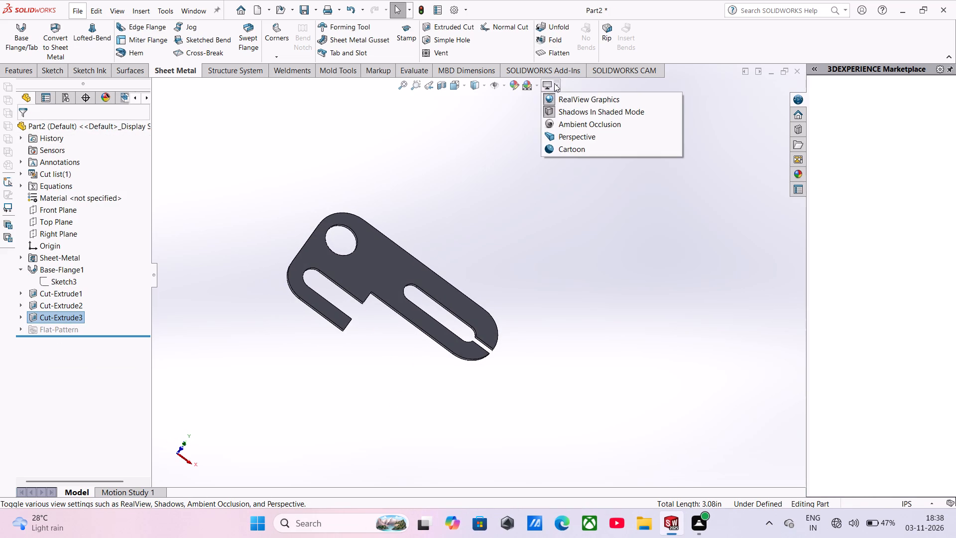
click(559, 95)
On the flange's flat face, sketch a horizontal line about 3.93 in long from the outer vertical edge along the long arm's lower edge.
middle_drag(478, 268, 466, 247)
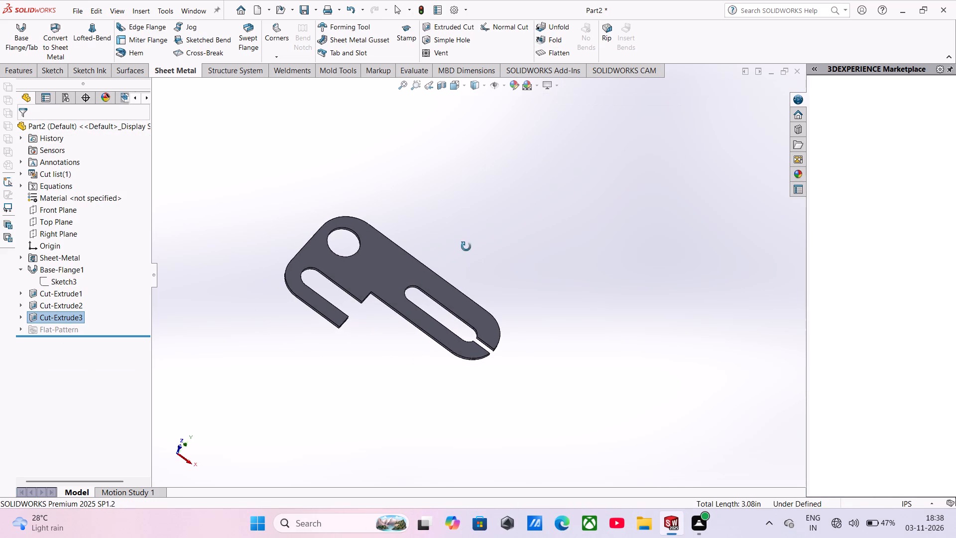
middle_drag(466, 247, 461, 203)
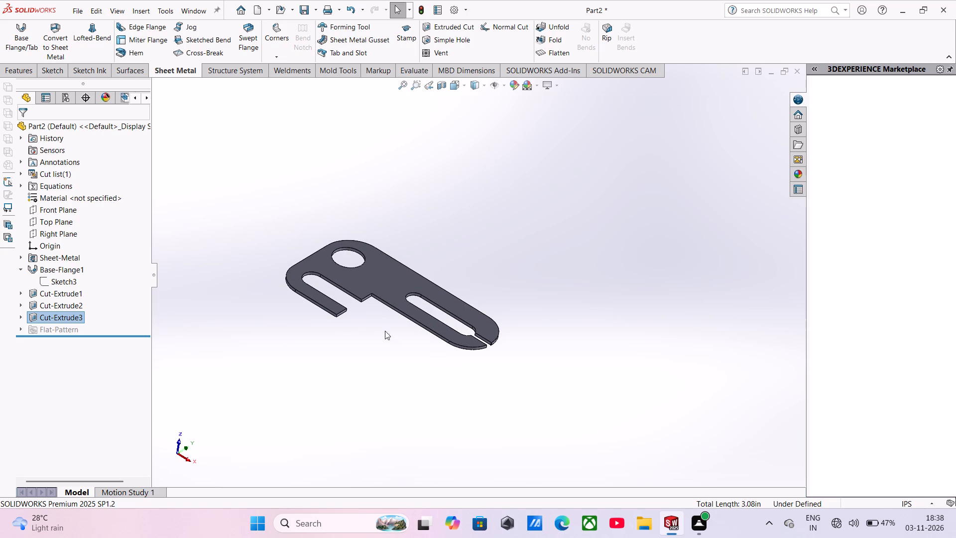
scroll(342, 293, down, 2)
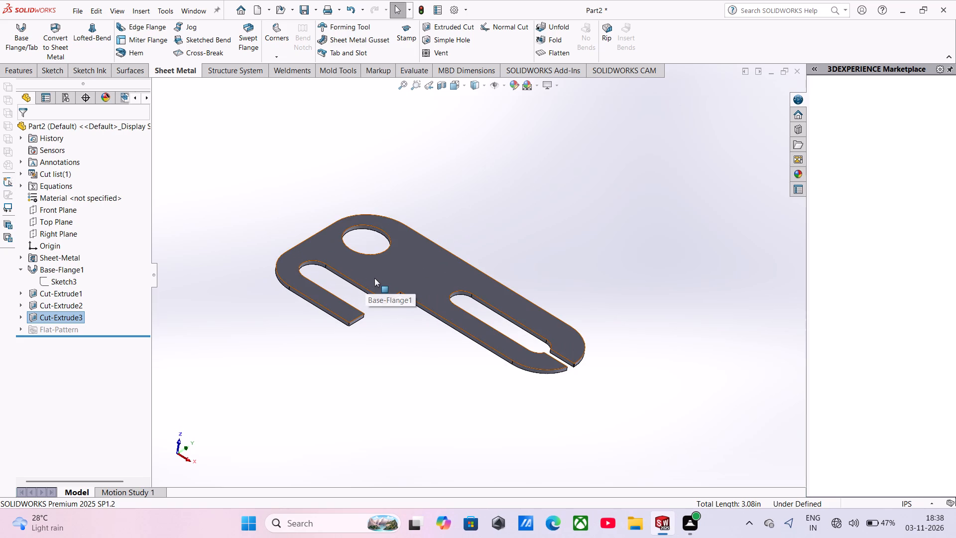
click(374, 278)
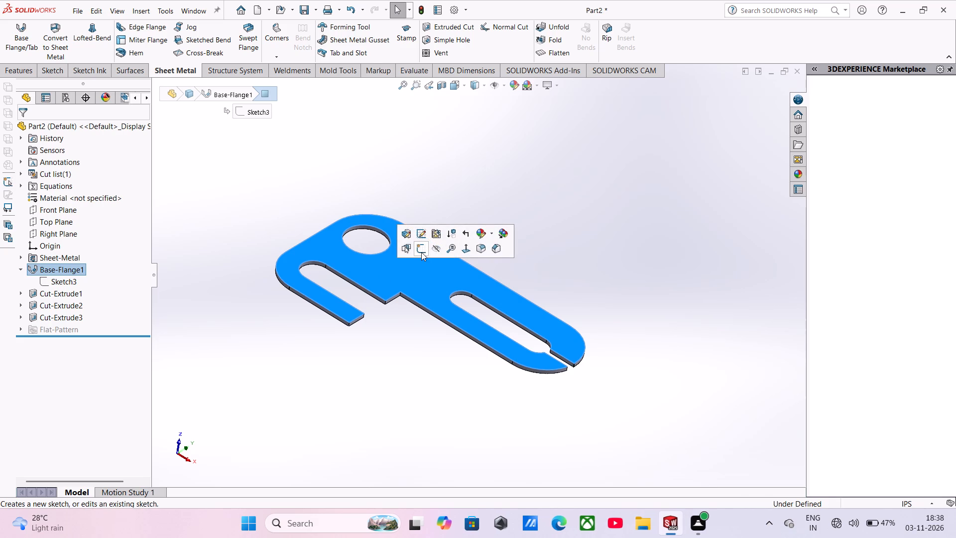
click(421, 252)
click(233, 219)
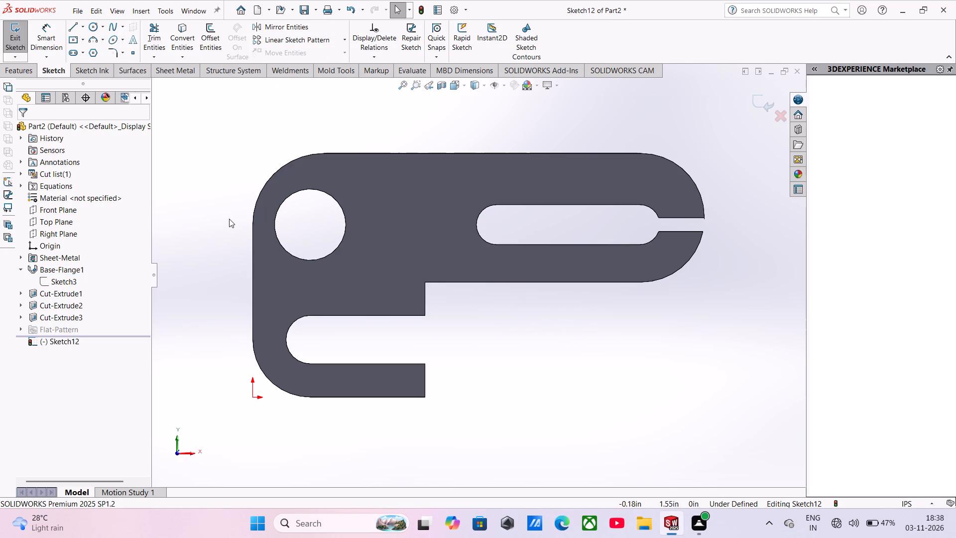
click(76, 30)
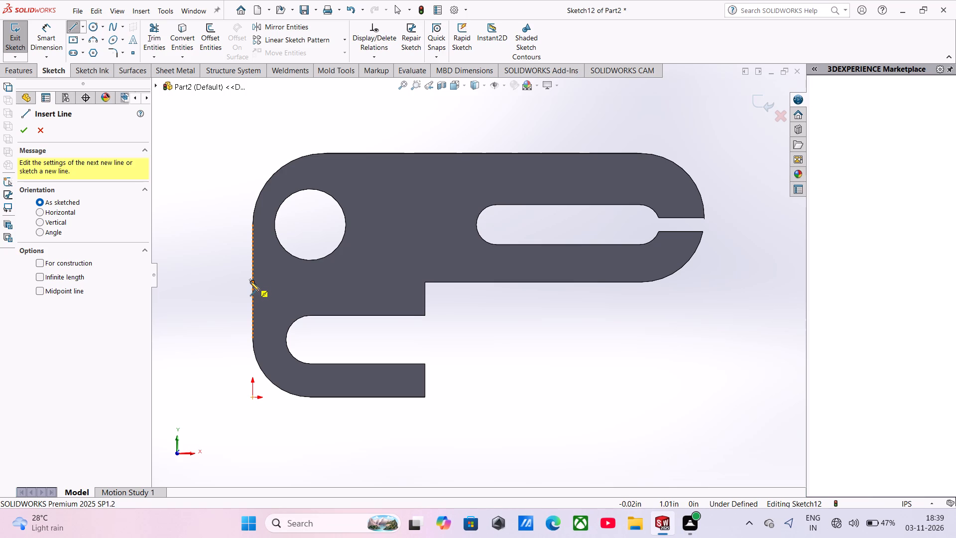
click(250, 281)
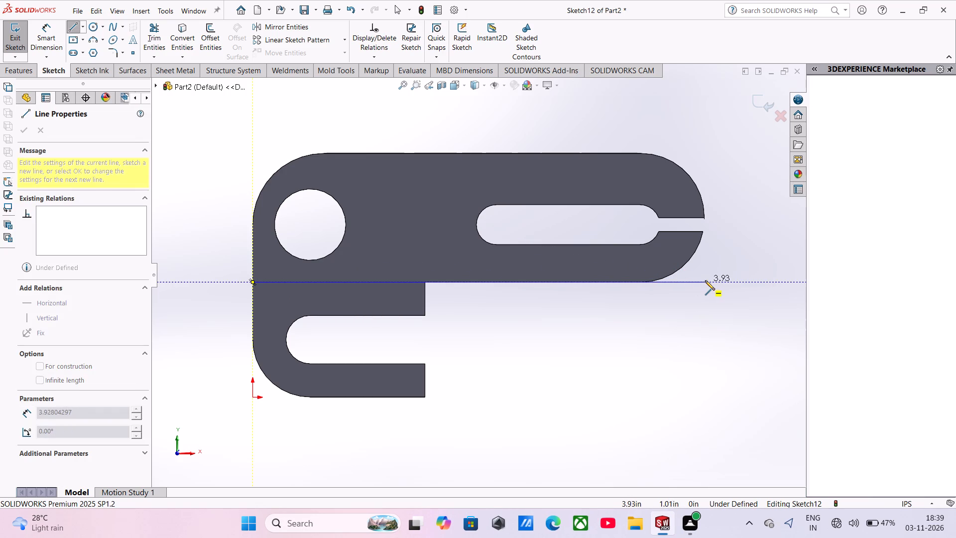
click(705, 280)
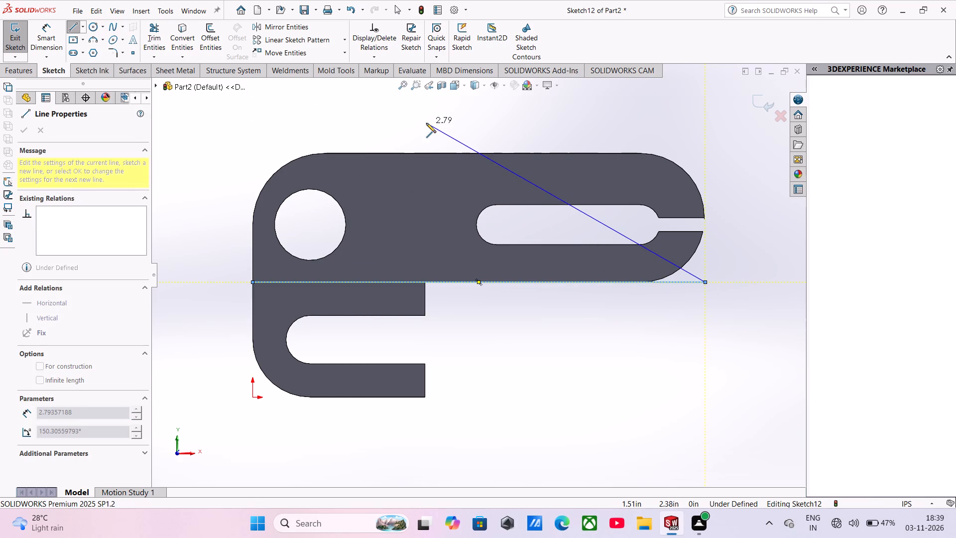
key(Escape)
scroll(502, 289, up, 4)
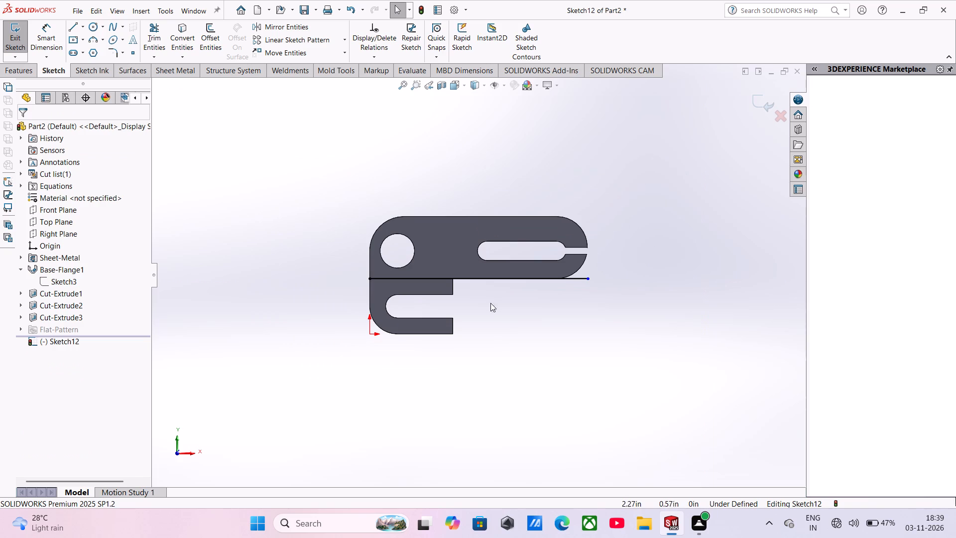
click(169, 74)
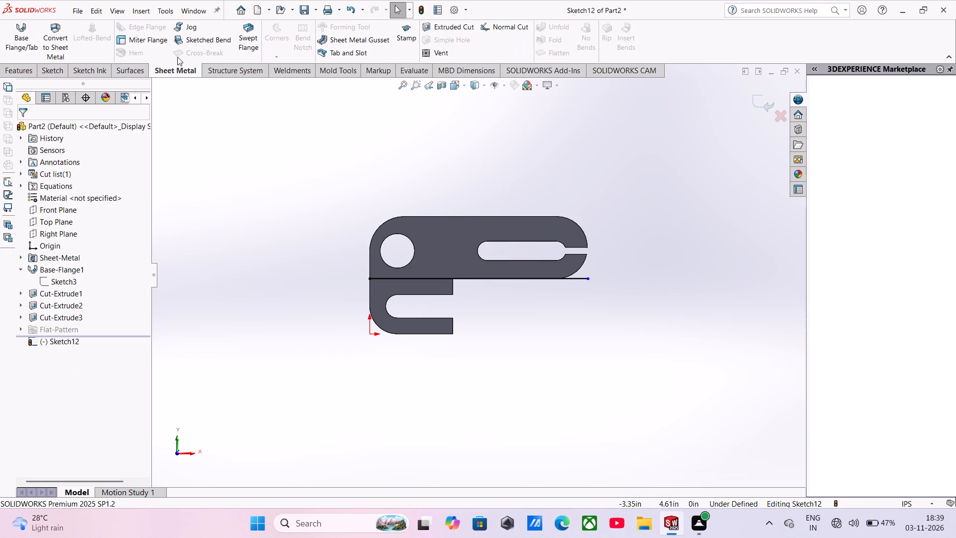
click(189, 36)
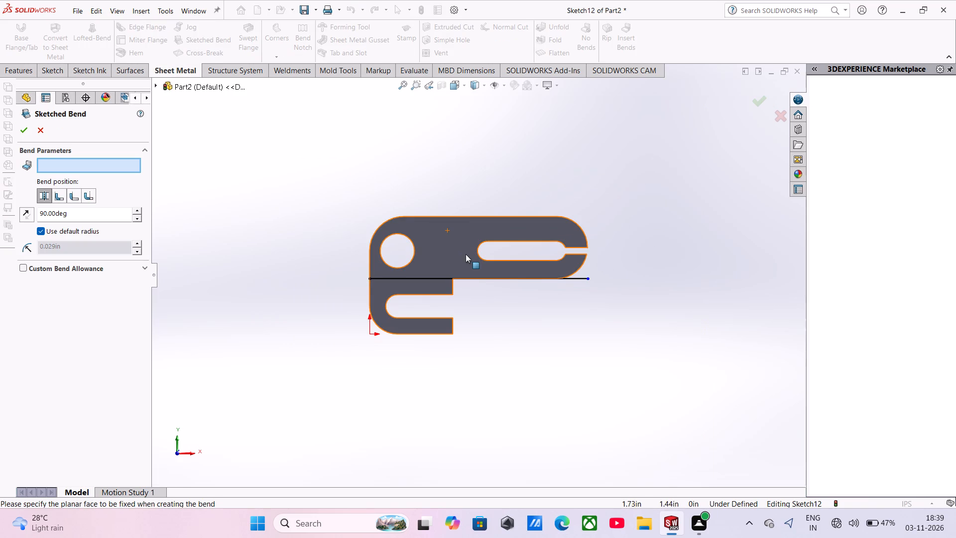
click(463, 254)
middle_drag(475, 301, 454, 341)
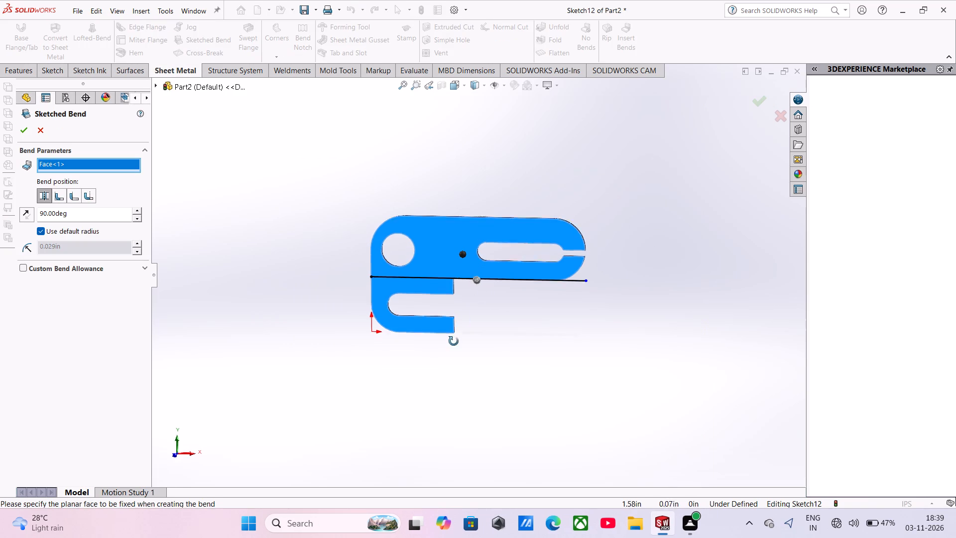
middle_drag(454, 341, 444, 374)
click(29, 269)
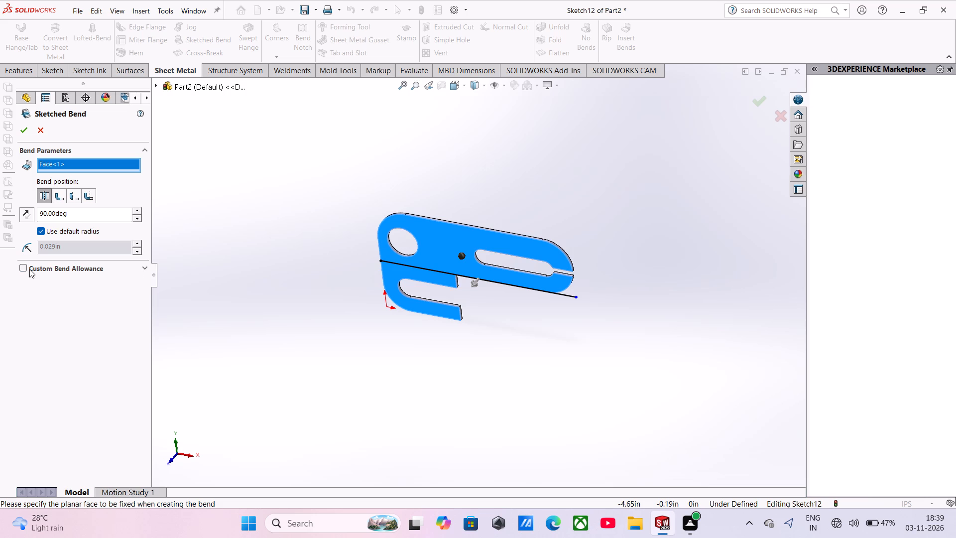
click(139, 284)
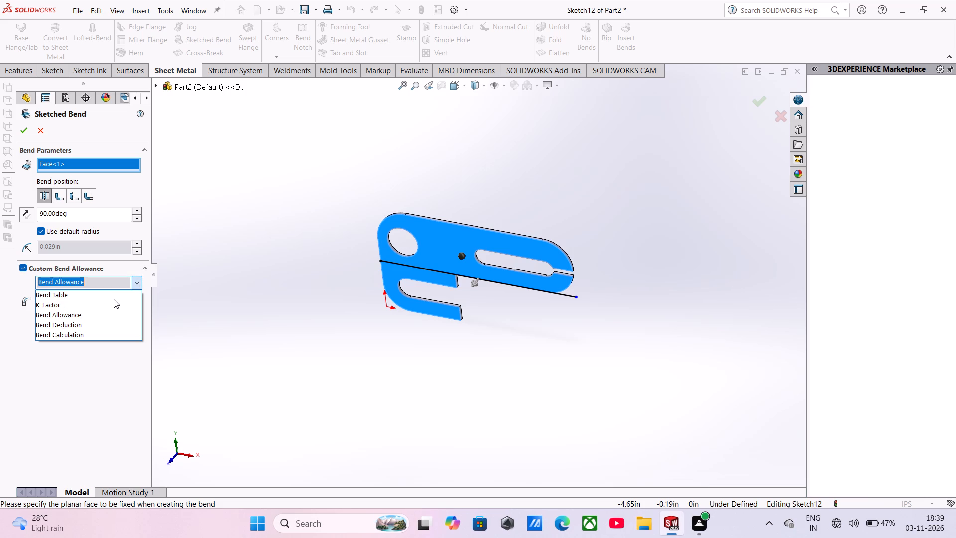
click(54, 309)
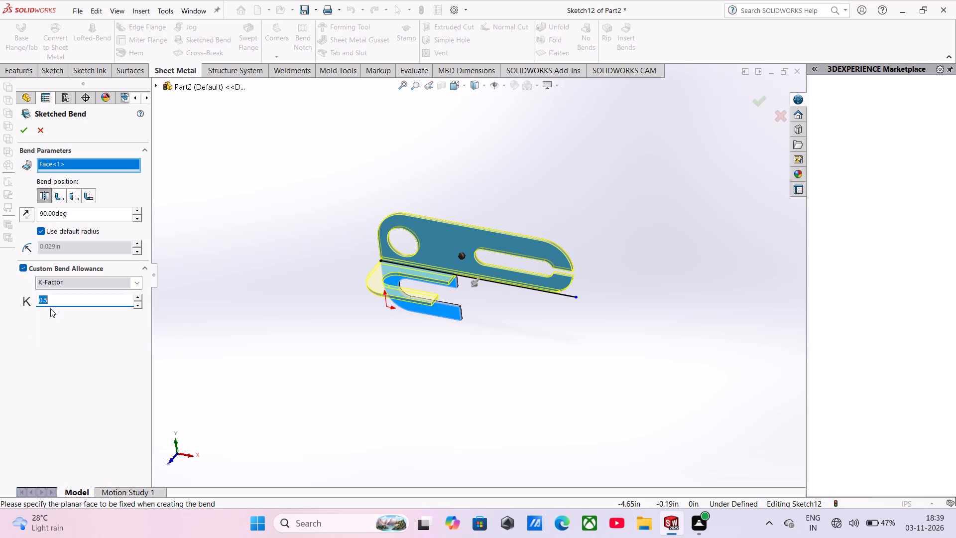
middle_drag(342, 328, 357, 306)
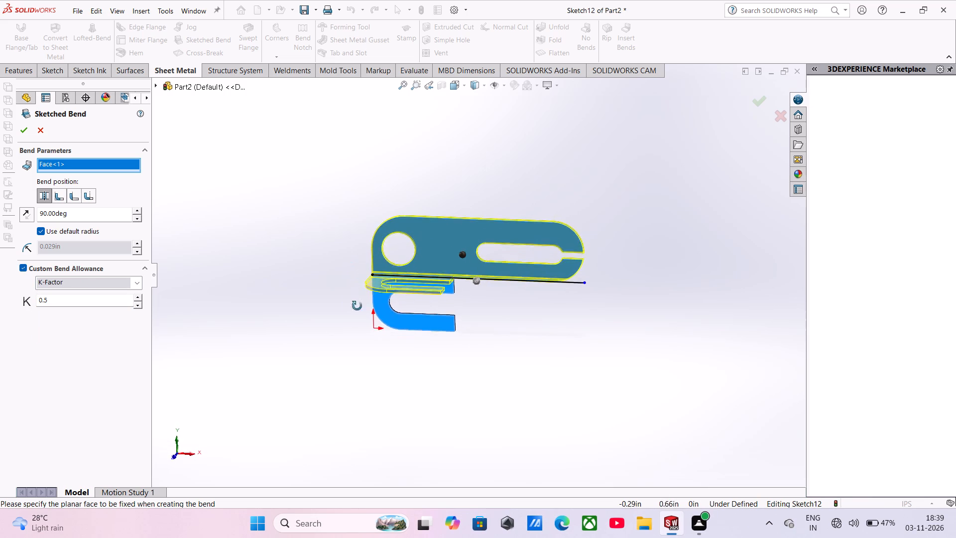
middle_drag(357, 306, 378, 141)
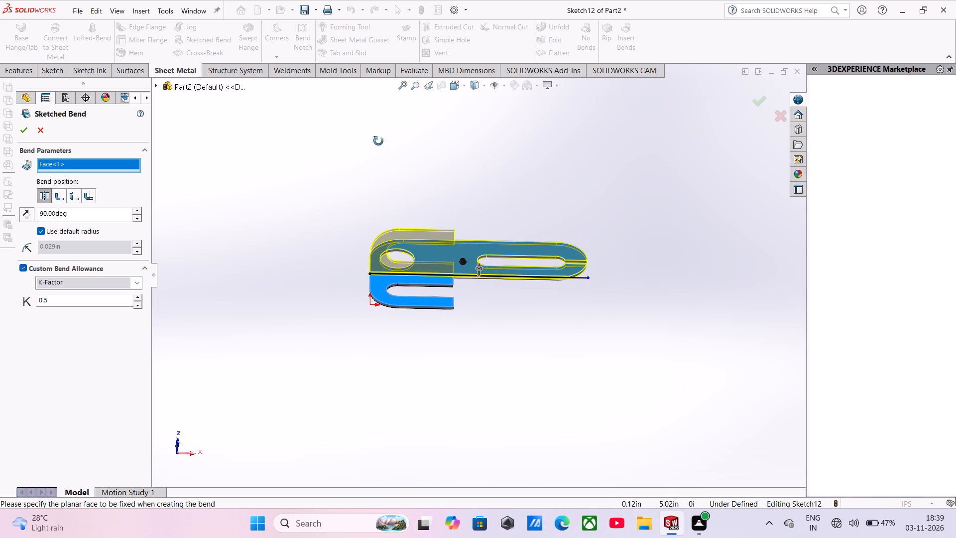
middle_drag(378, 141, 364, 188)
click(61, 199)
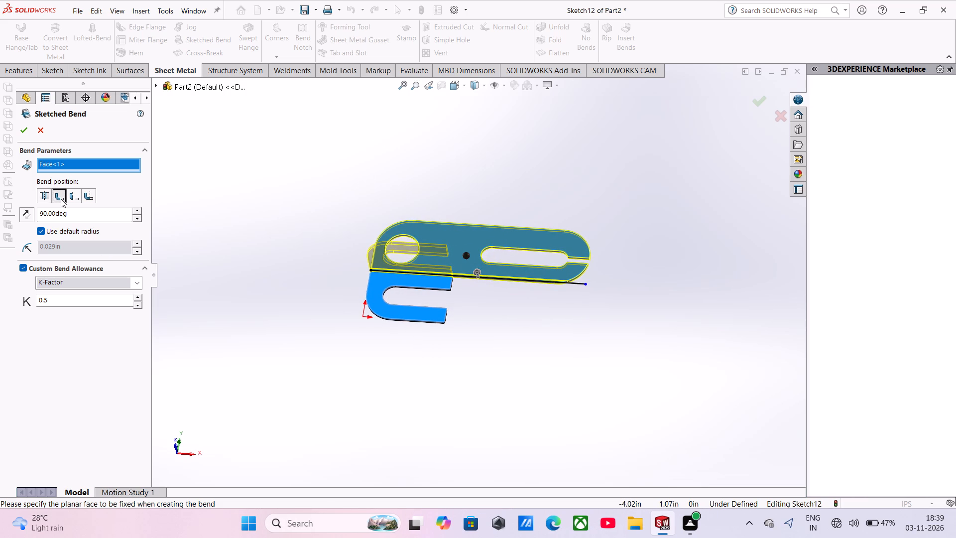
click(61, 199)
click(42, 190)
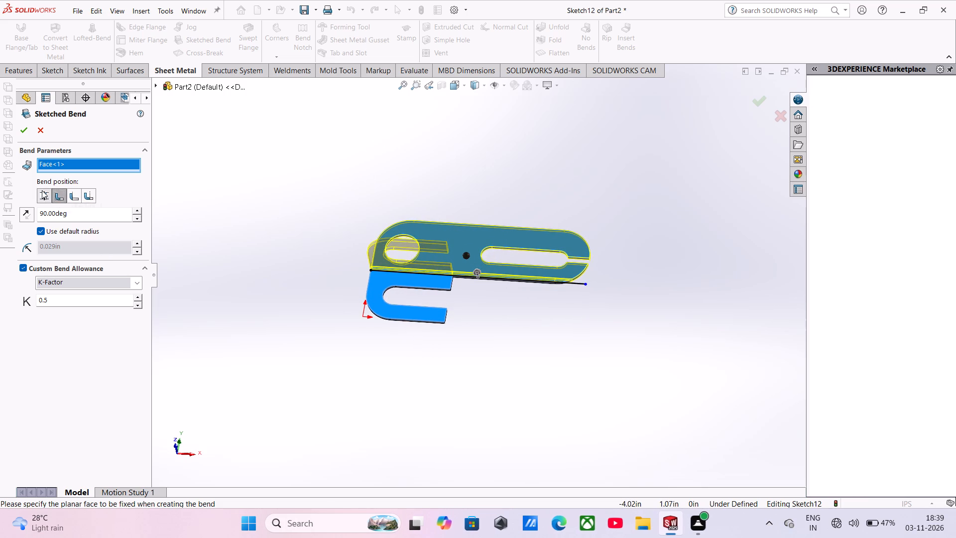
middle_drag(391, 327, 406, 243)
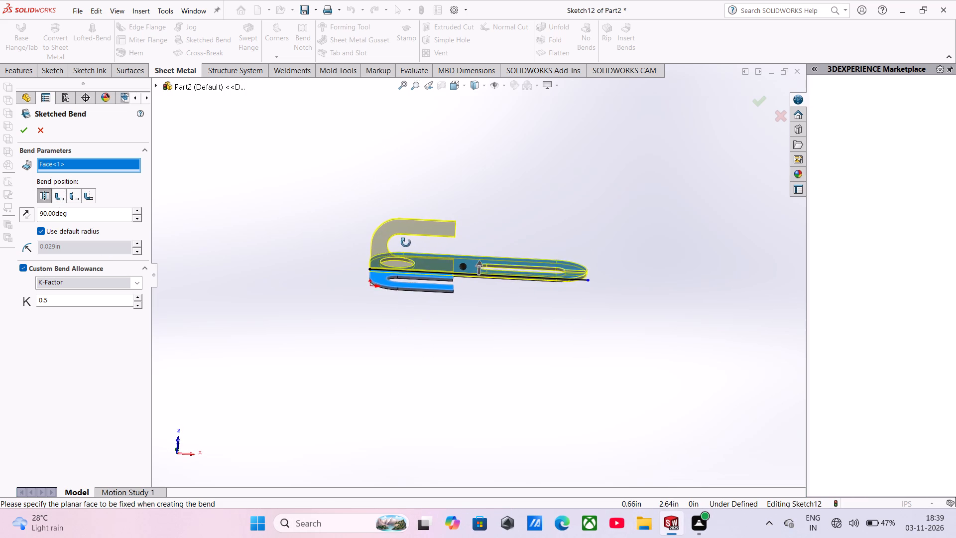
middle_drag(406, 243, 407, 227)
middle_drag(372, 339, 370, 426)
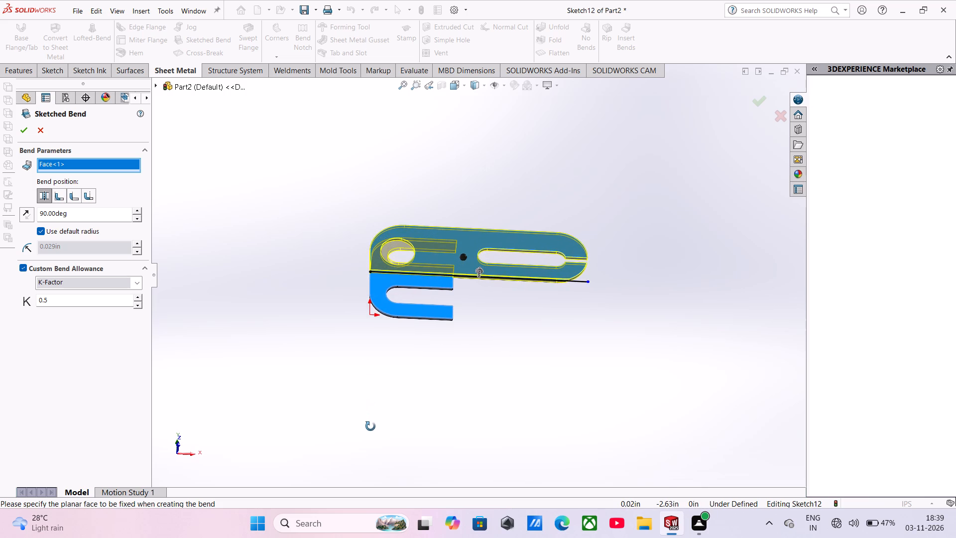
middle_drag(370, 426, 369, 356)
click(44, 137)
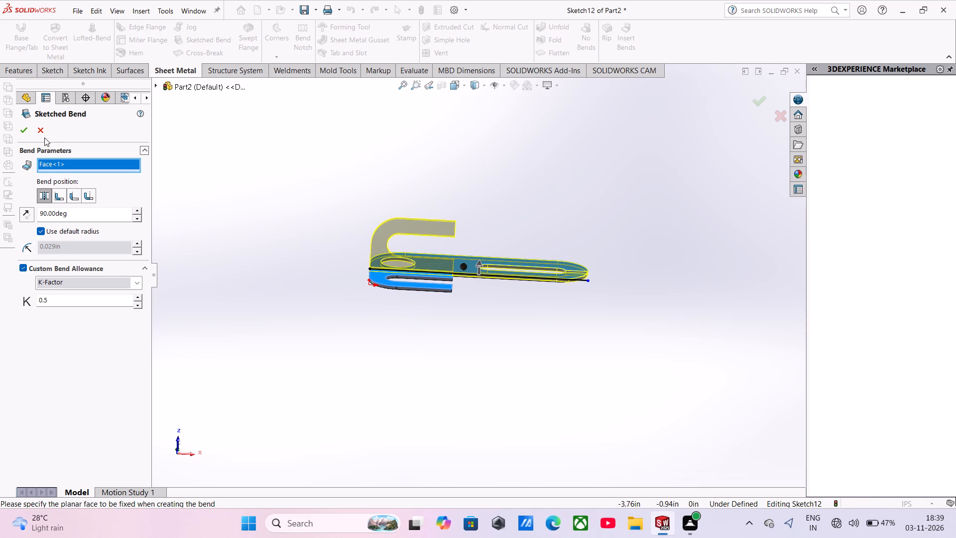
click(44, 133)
Examine how the sketched bend line lies along the long arm's lower edge and across the short arm.
middle_drag(379, 340, 386, 423)
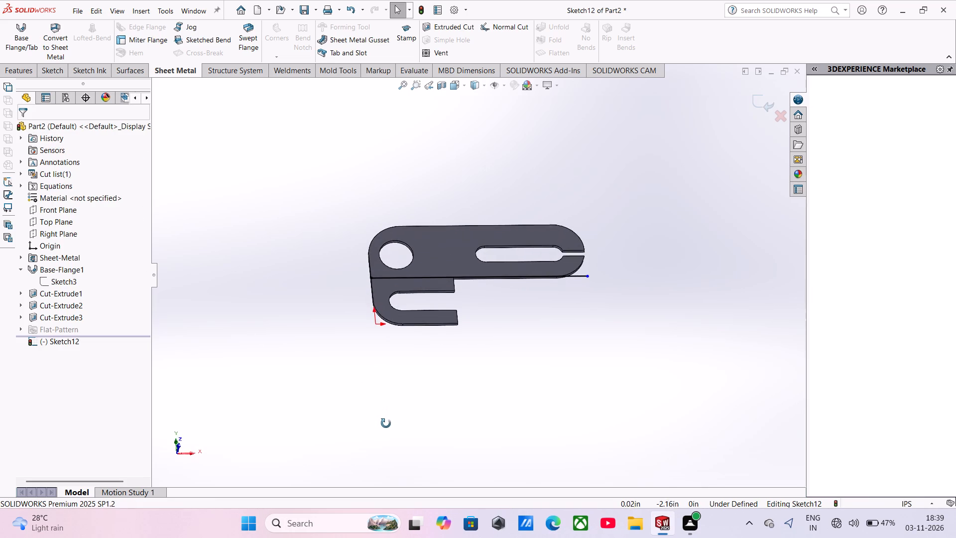
middle_drag(386, 423, 370, 462)
scroll(397, 313, down, 3)
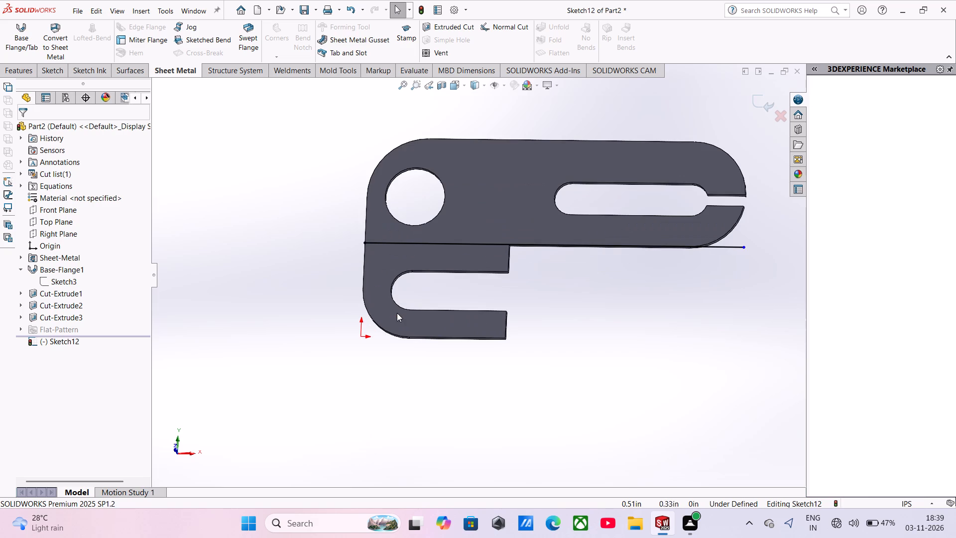
scroll(618, 255, down, 7)
middle_drag(623, 253, 625, 265)
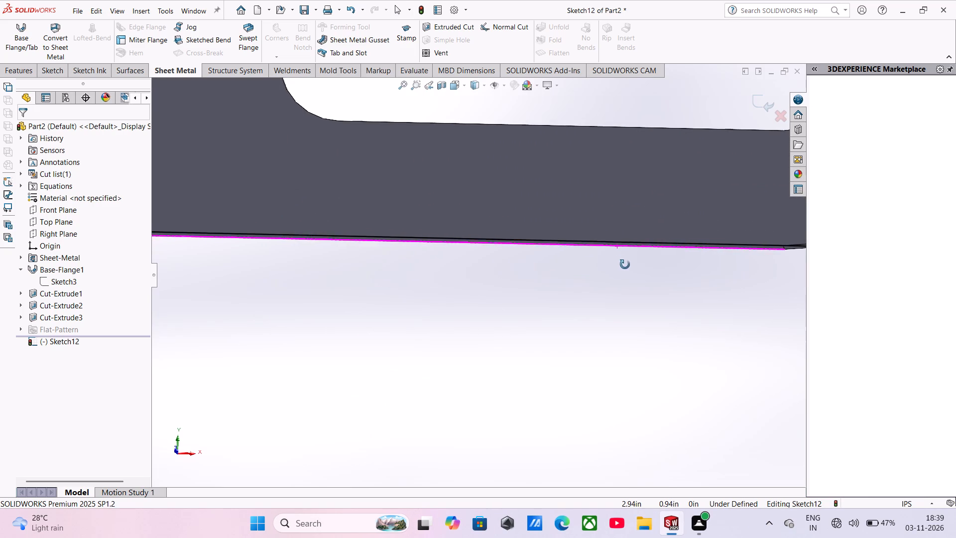
middle_drag(625, 265, 627, 276)
scroll(627, 276, down, 1)
scroll(600, 289, up, 6)
scroll(532, 291, up, 3)
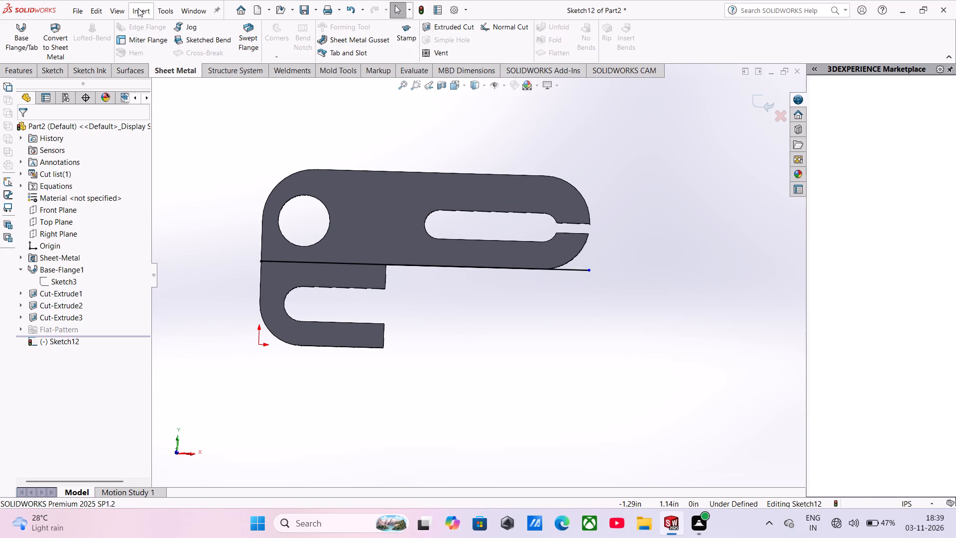
Set up a 90-degree Sketched Bend along the sketched line, fixing the long-arm side of the flat face and enabling a custom bend allowance.
click(194, 39)
click(408, 228)
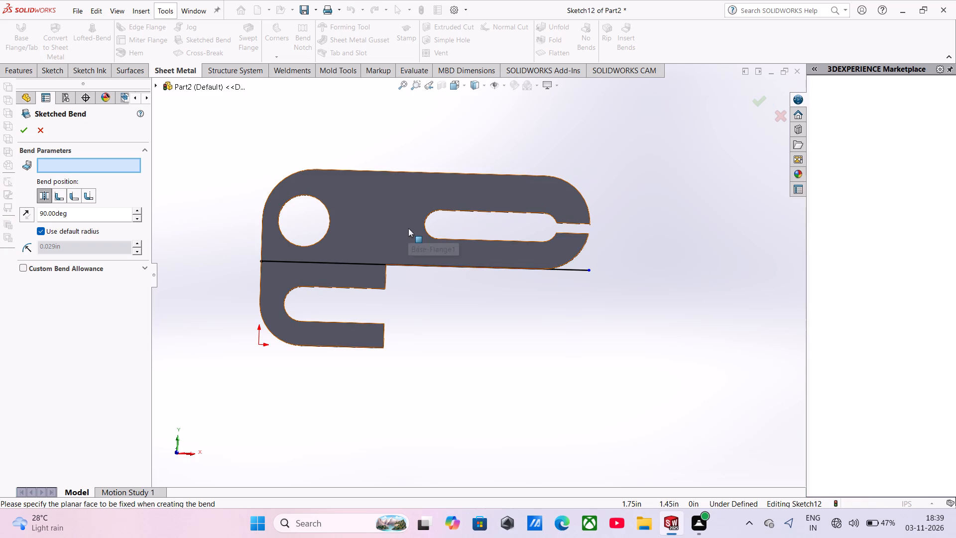
click(47, 272)
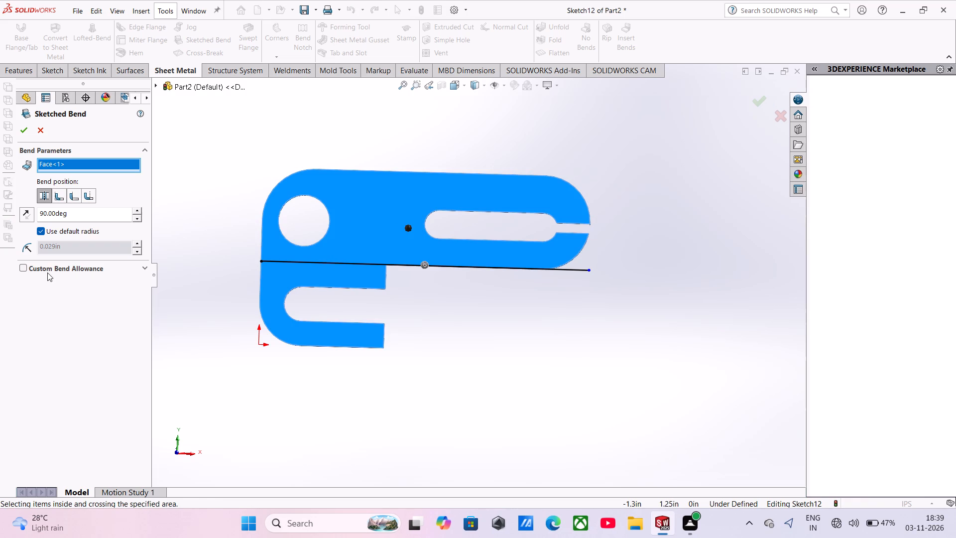
click(139, 281)
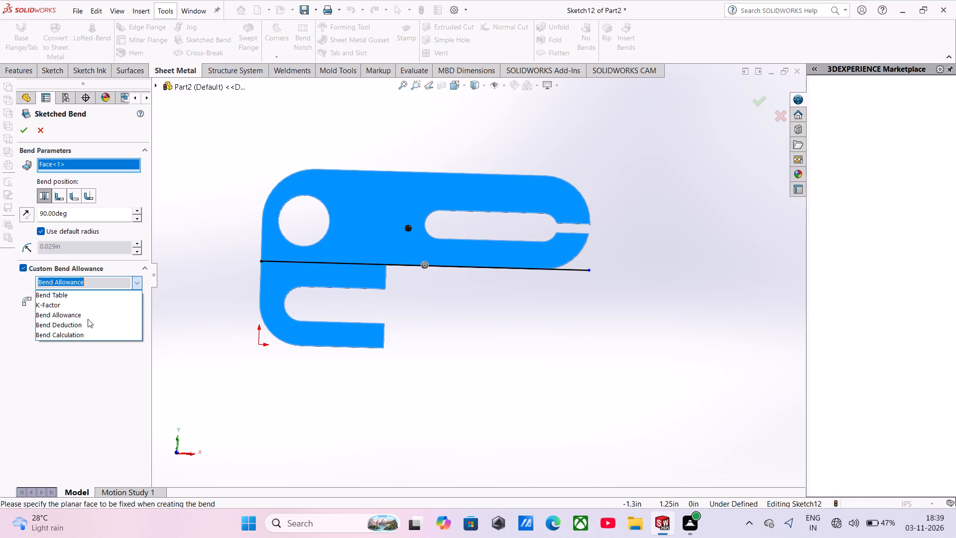
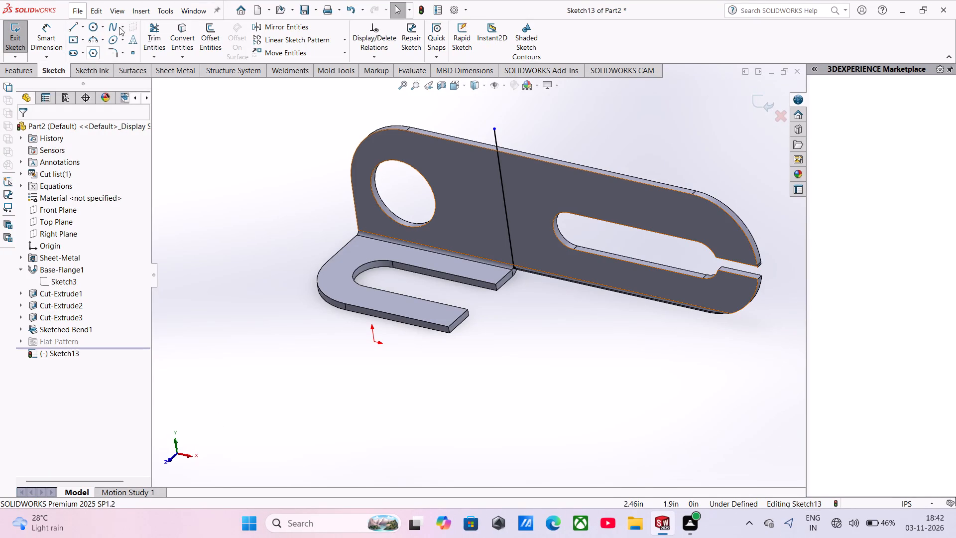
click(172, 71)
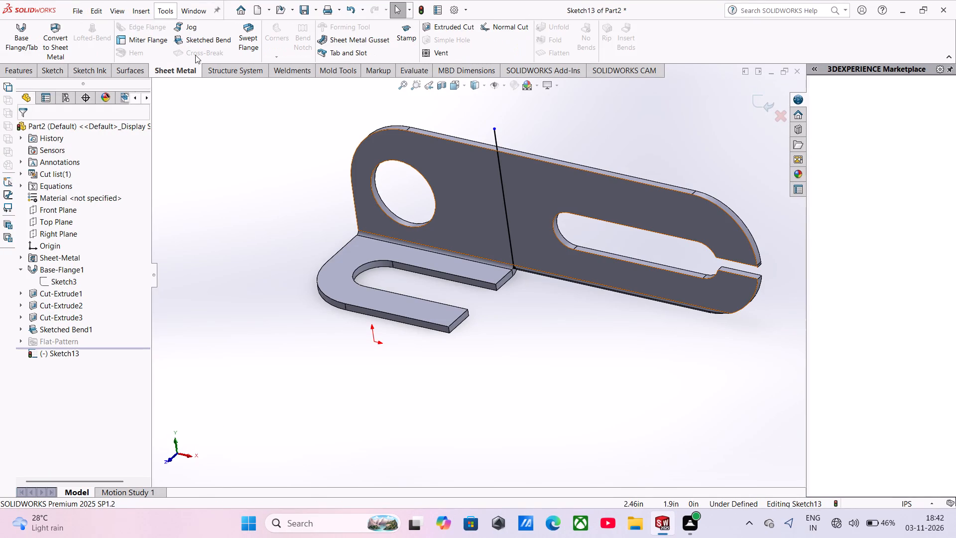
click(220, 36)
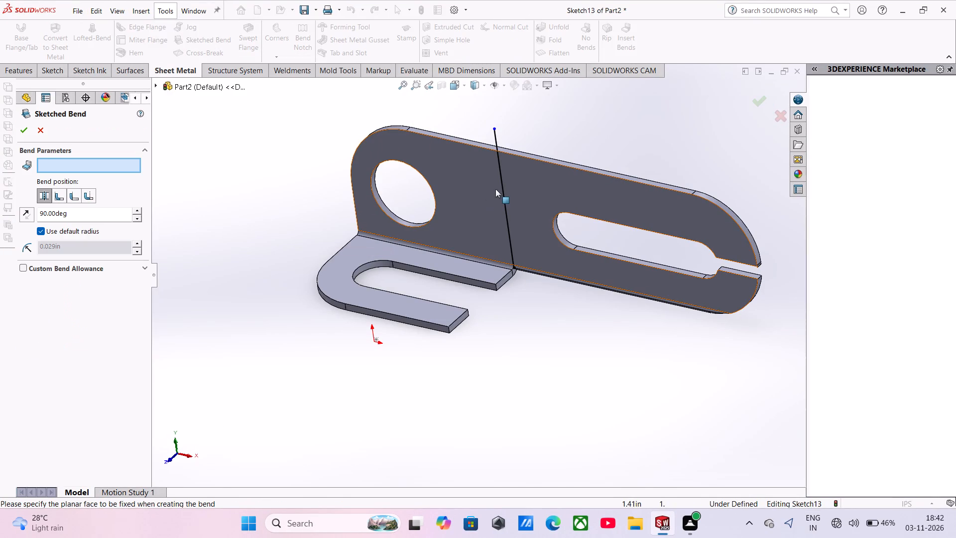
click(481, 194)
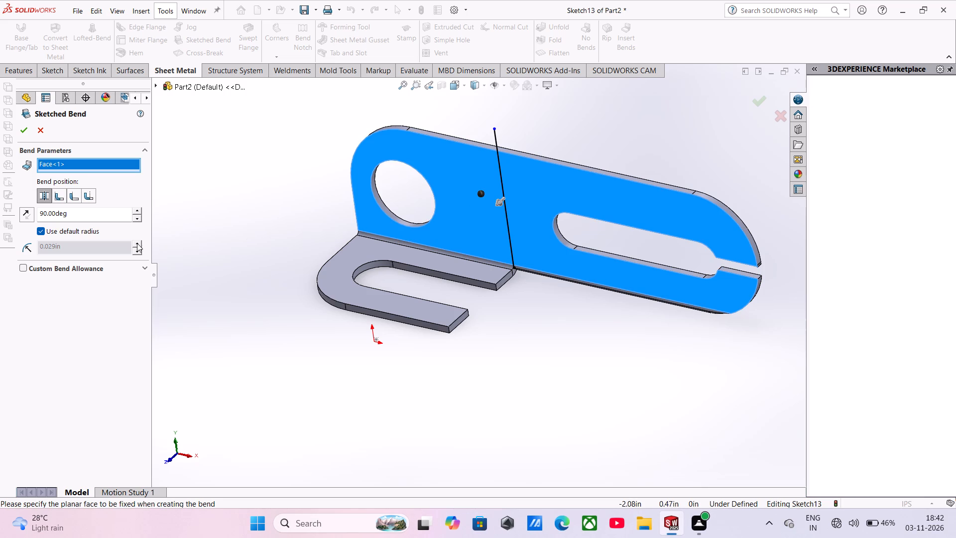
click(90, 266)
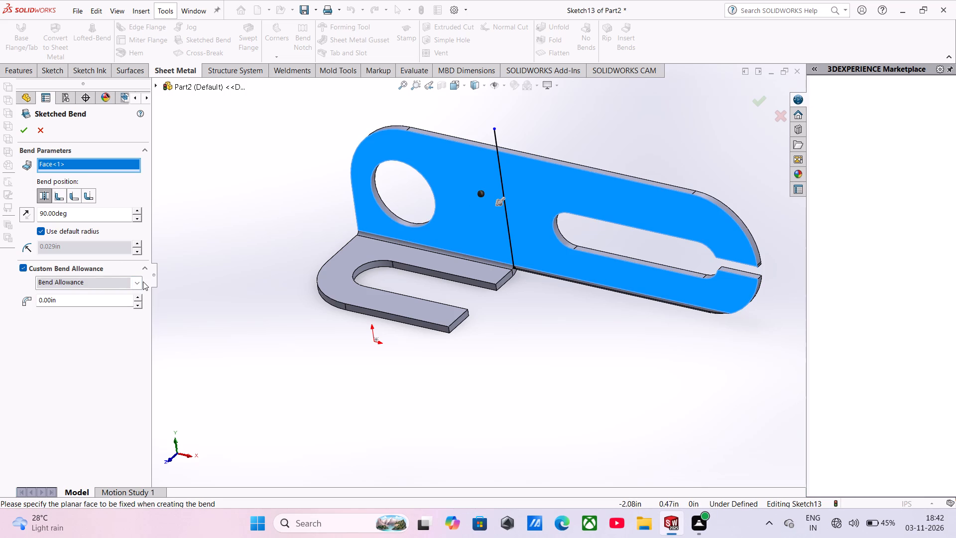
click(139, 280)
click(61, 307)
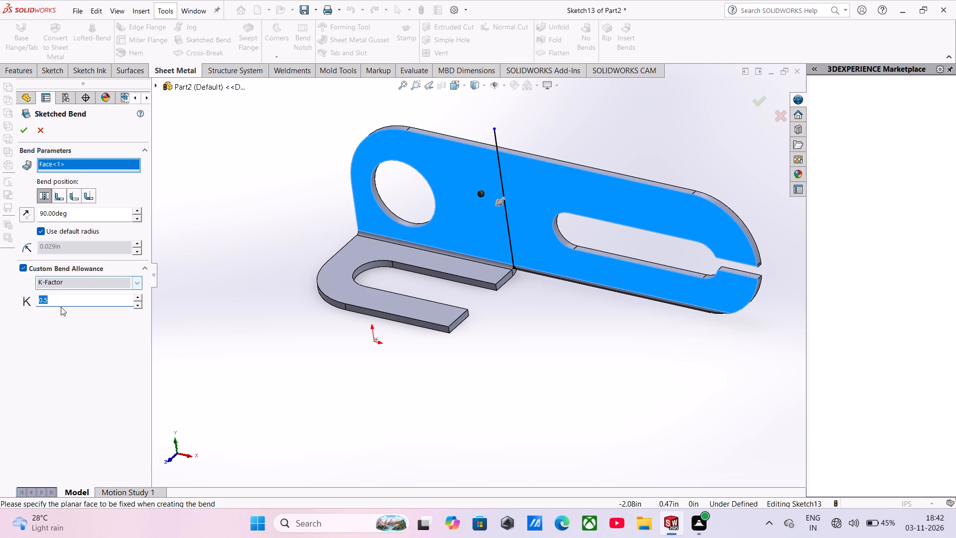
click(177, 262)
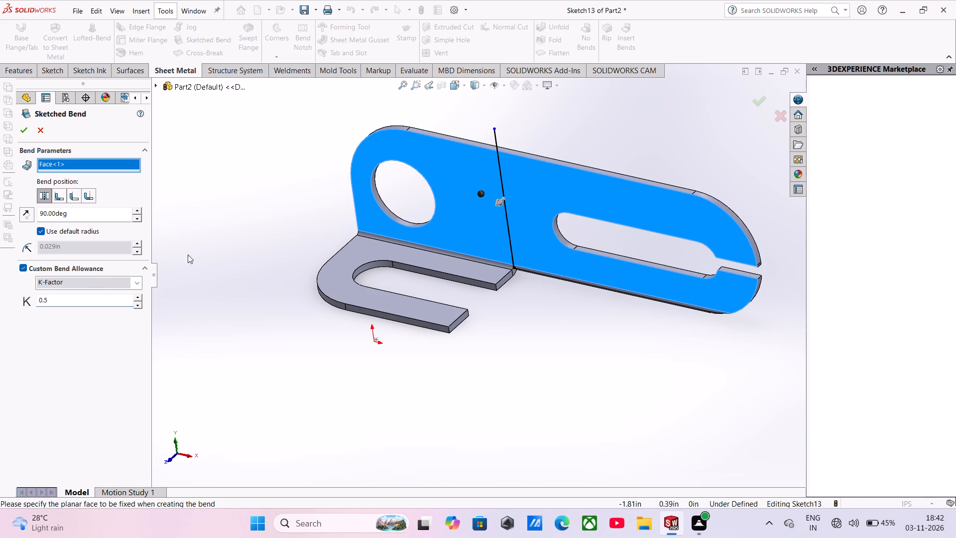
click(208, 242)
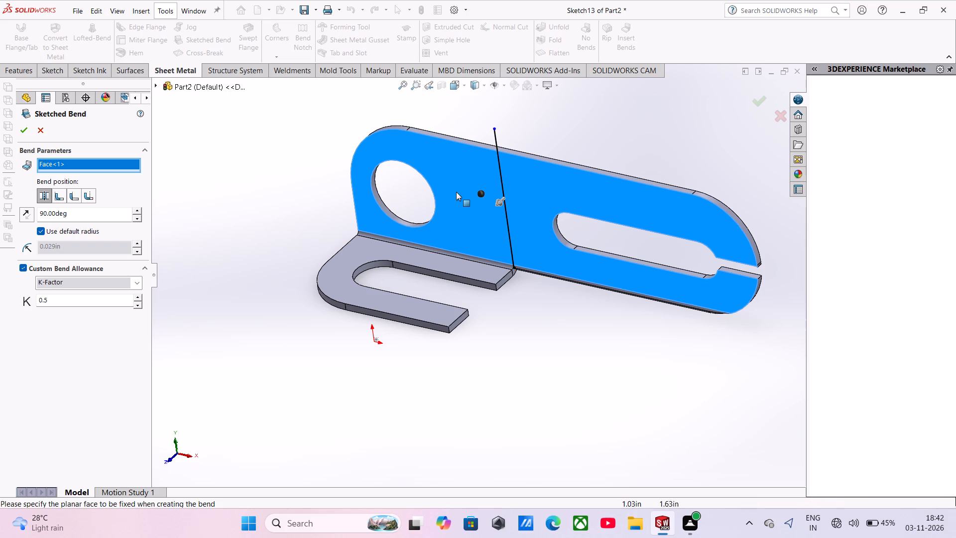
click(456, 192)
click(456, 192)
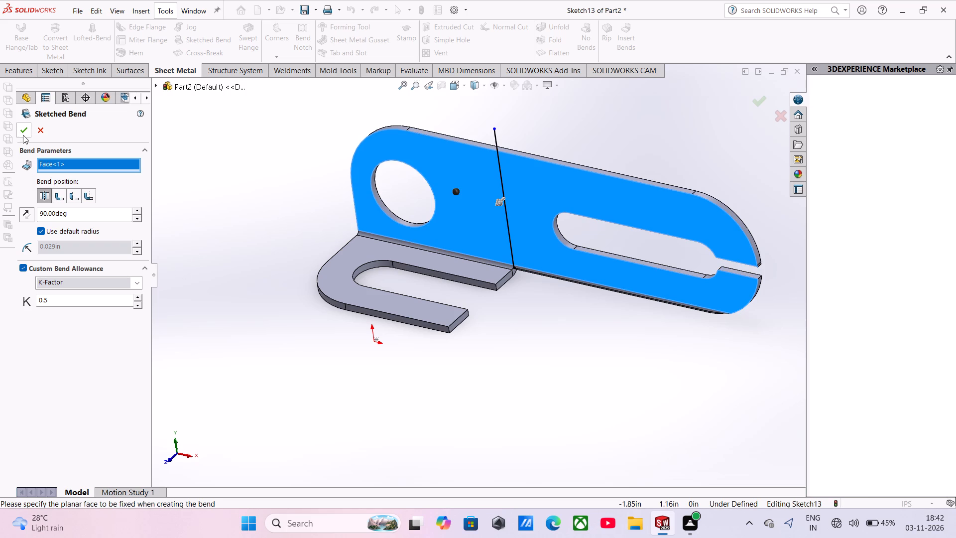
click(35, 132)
Exit the sketch containing the bend line across the flange's large flat face, keeping it as Sketch13.
middle_drag(241, 120, 241, 131)
scroll(241, 120, up, 1)
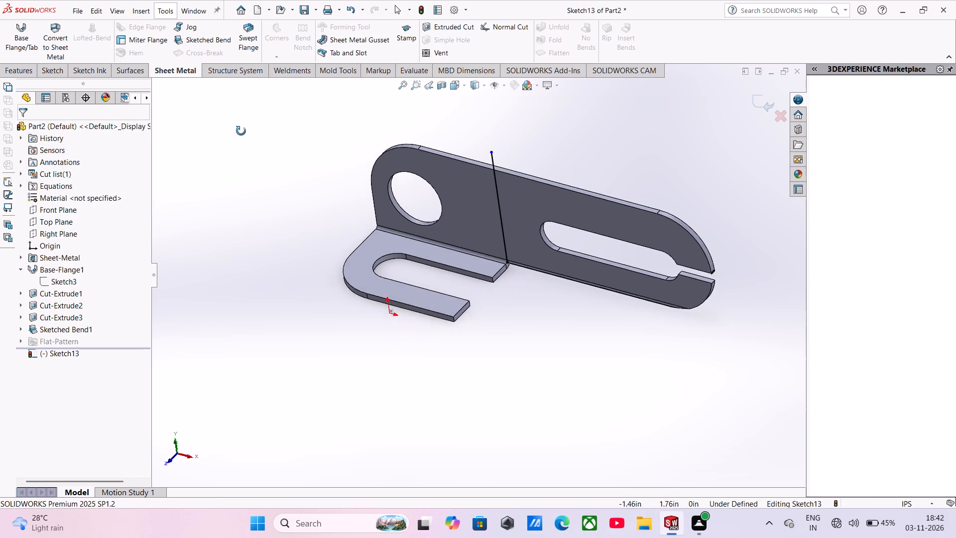
middle_drag(241, 131, 143, 306)
scroll(435, 219, up, 2)
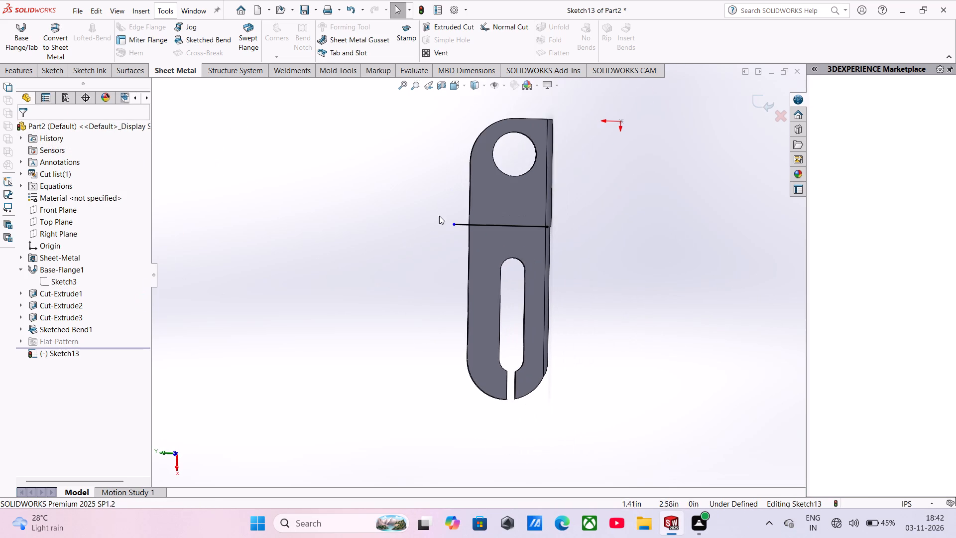
click(489, 203)
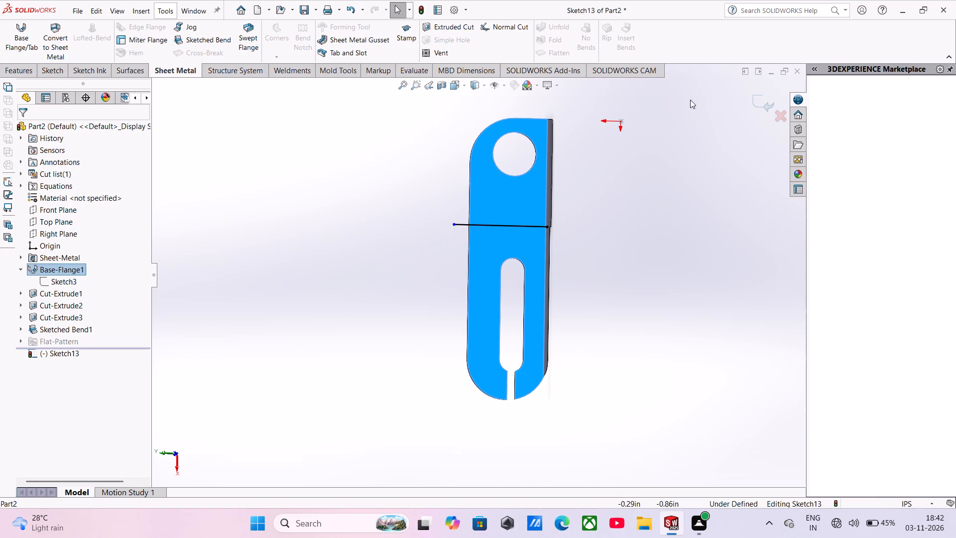
click(754, 96)
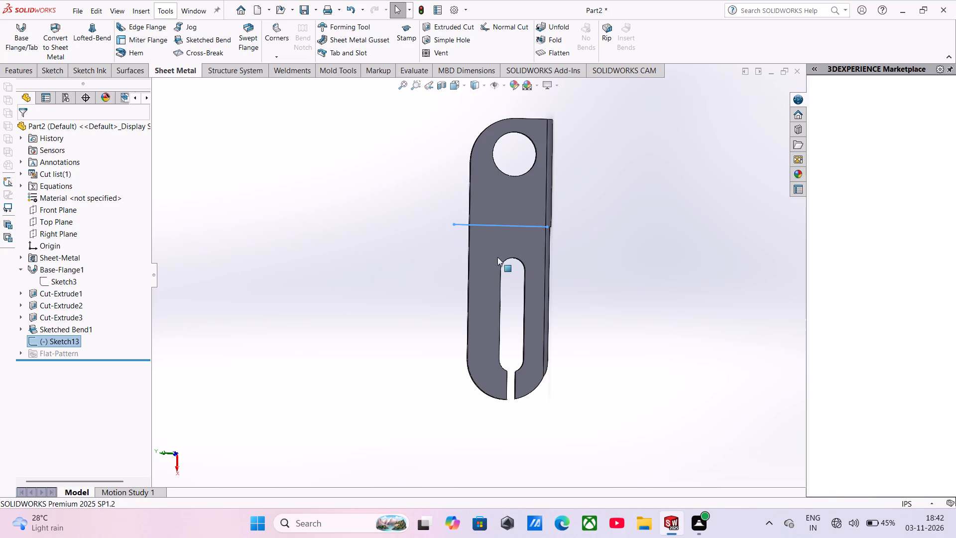
Start a sketch on the opposite side of the large flat face and convert the existing bend line into it.
click(494, 254)
click(535, 222)
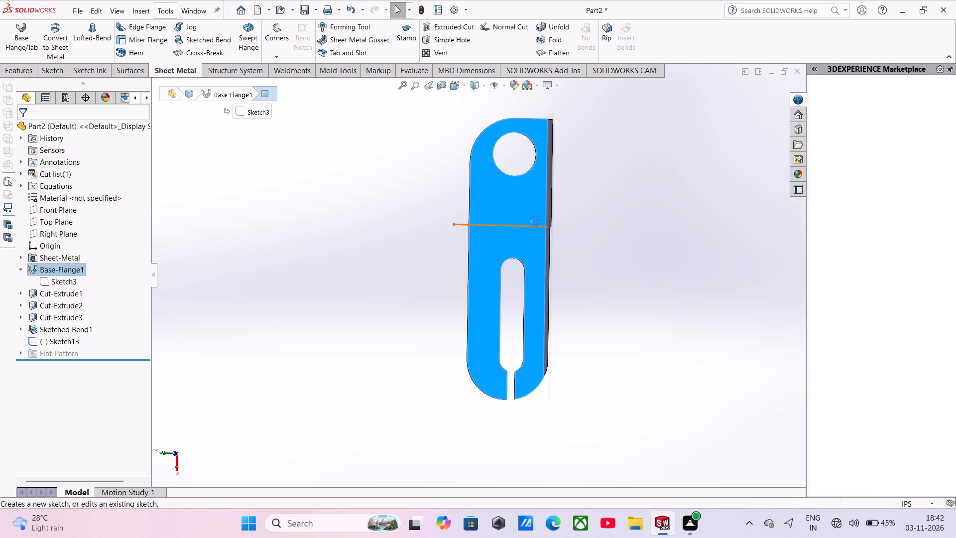
click(425, 193)
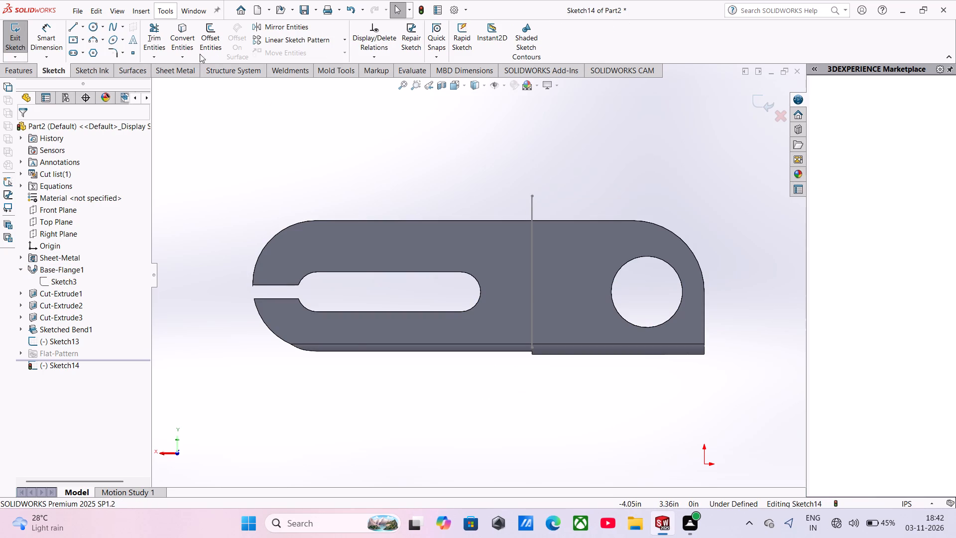
click(192, 45)
click(533, 263)
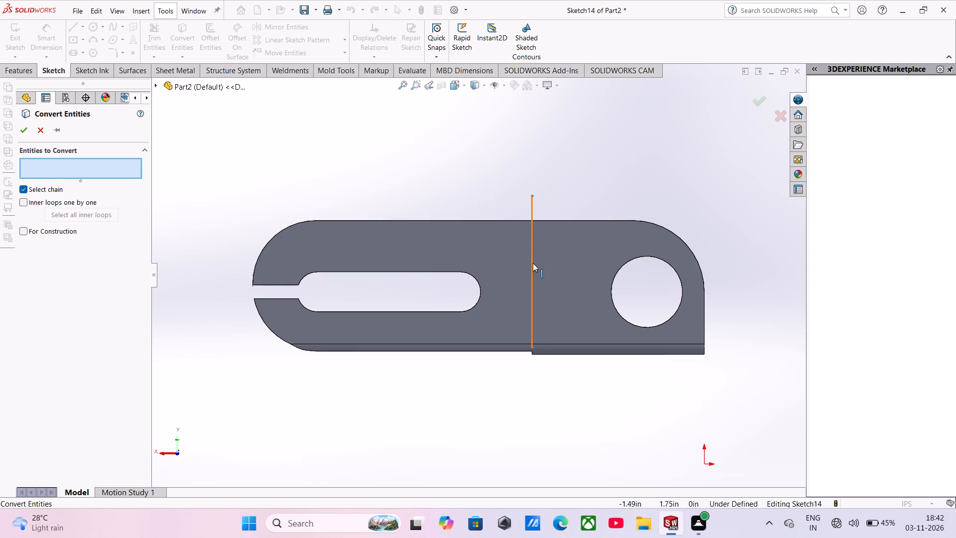
click(24, 132)
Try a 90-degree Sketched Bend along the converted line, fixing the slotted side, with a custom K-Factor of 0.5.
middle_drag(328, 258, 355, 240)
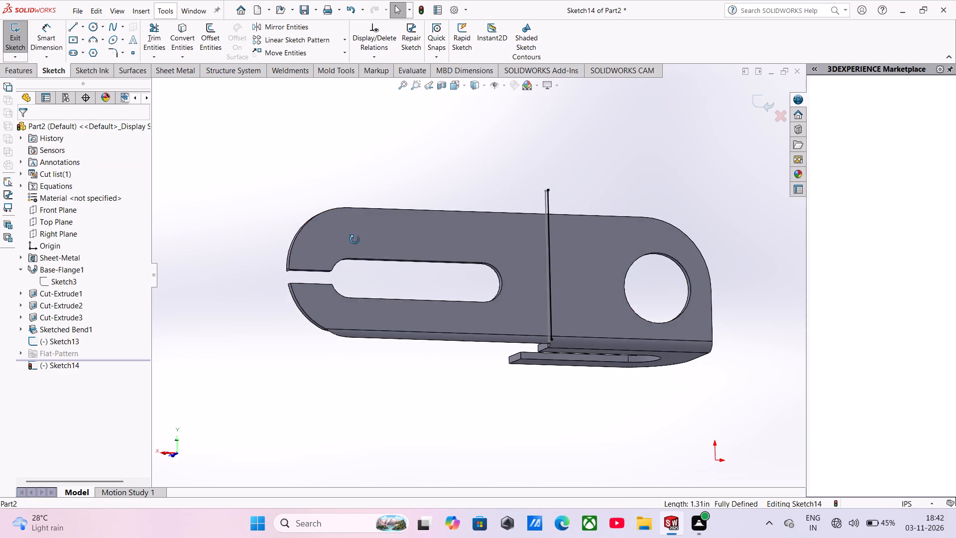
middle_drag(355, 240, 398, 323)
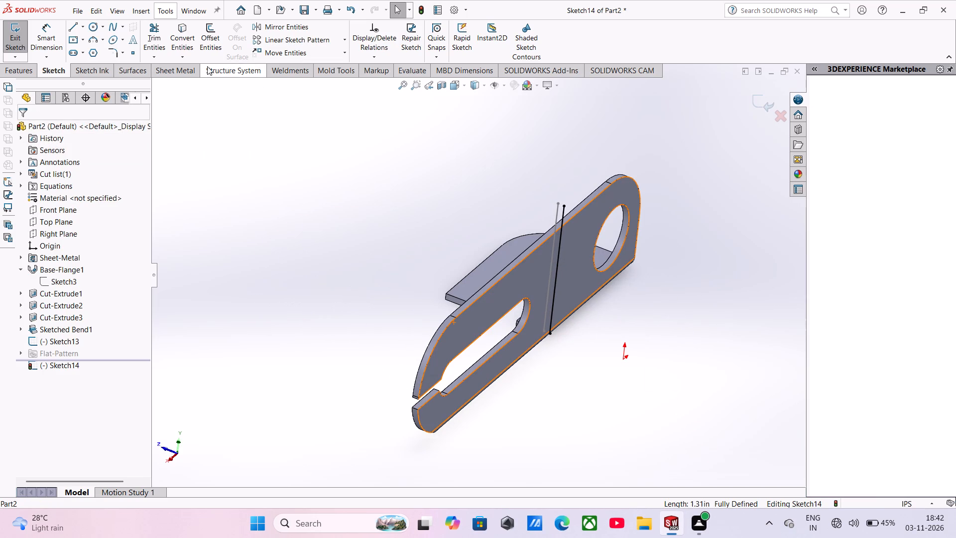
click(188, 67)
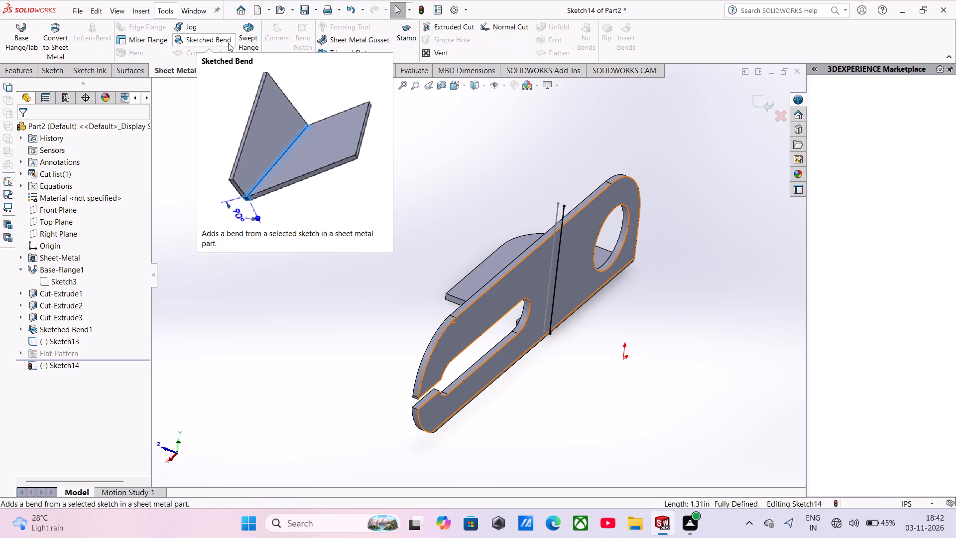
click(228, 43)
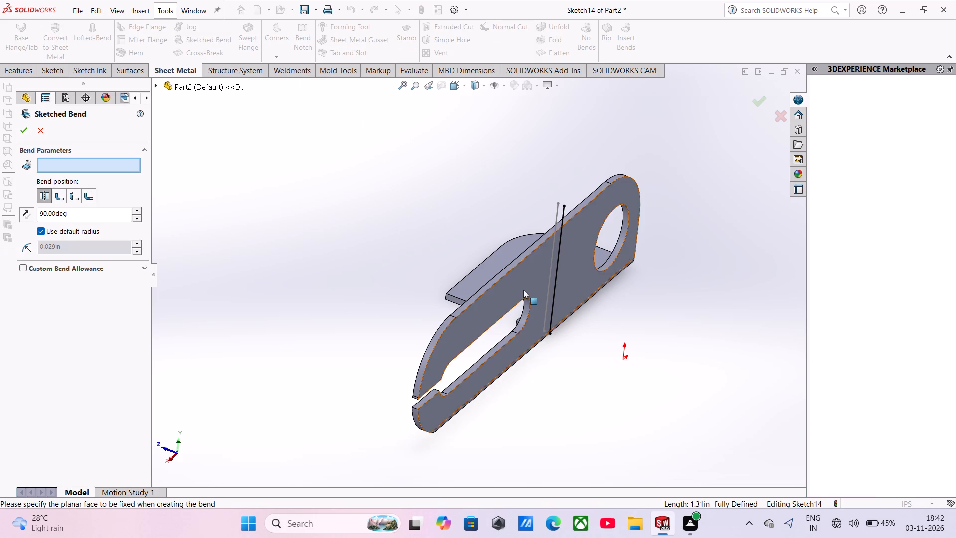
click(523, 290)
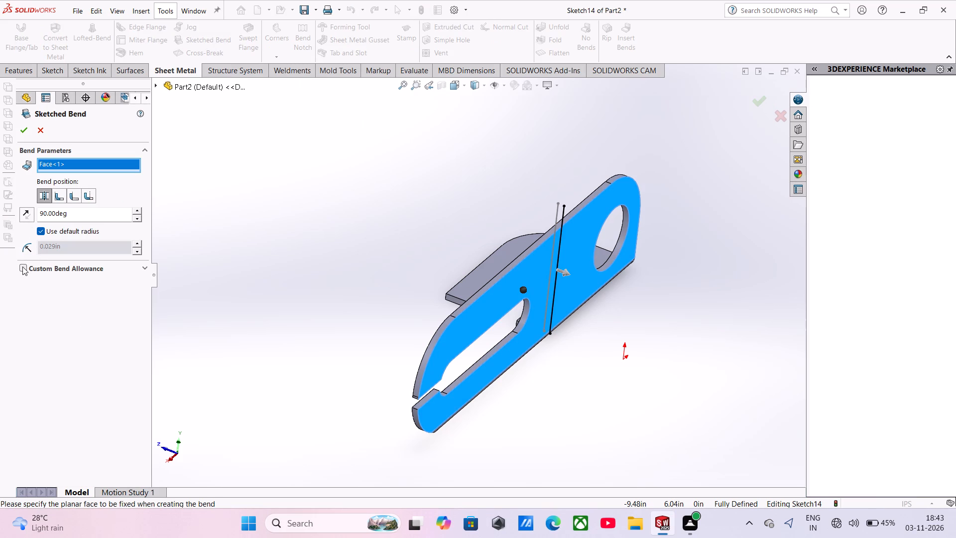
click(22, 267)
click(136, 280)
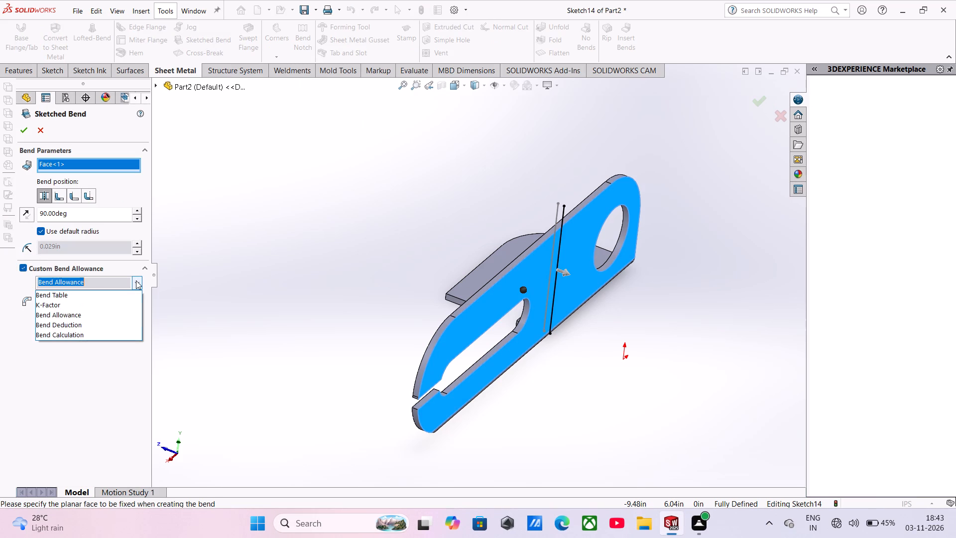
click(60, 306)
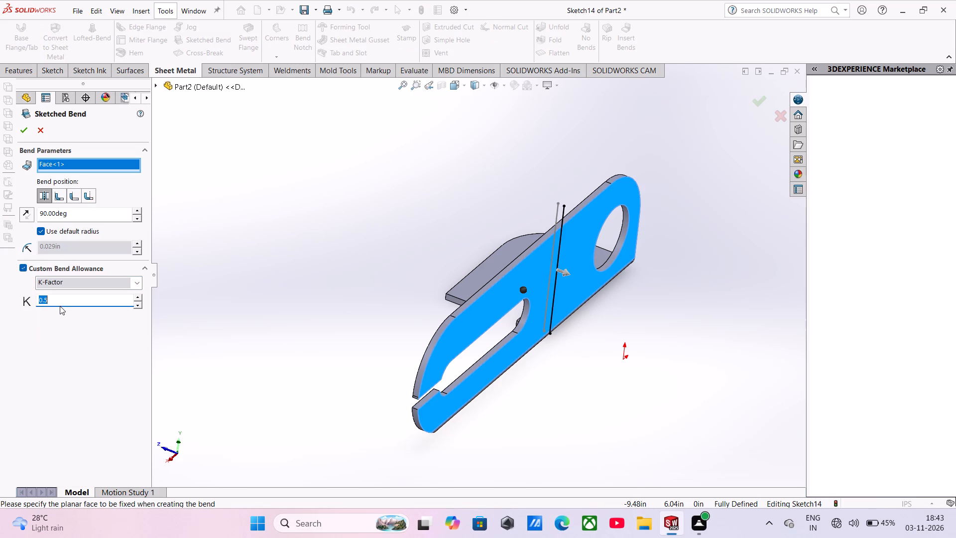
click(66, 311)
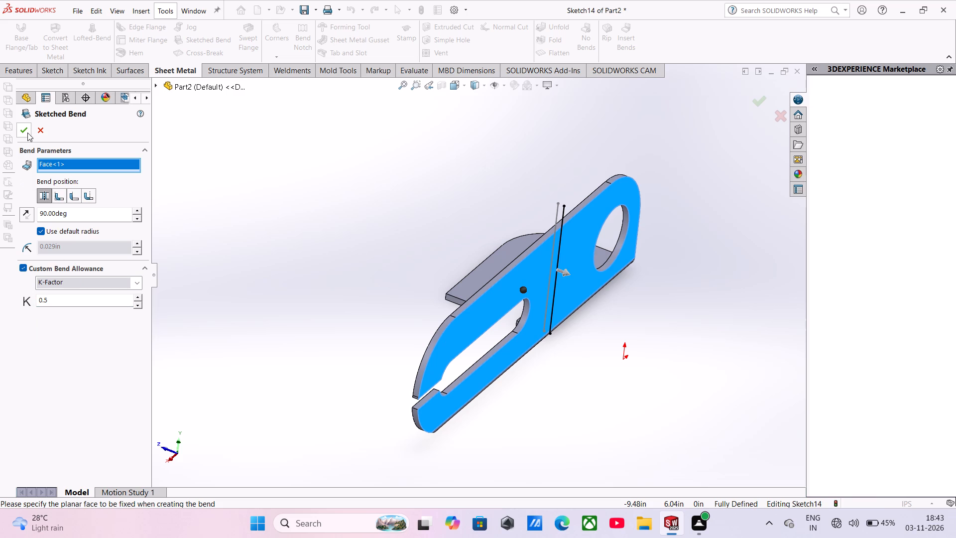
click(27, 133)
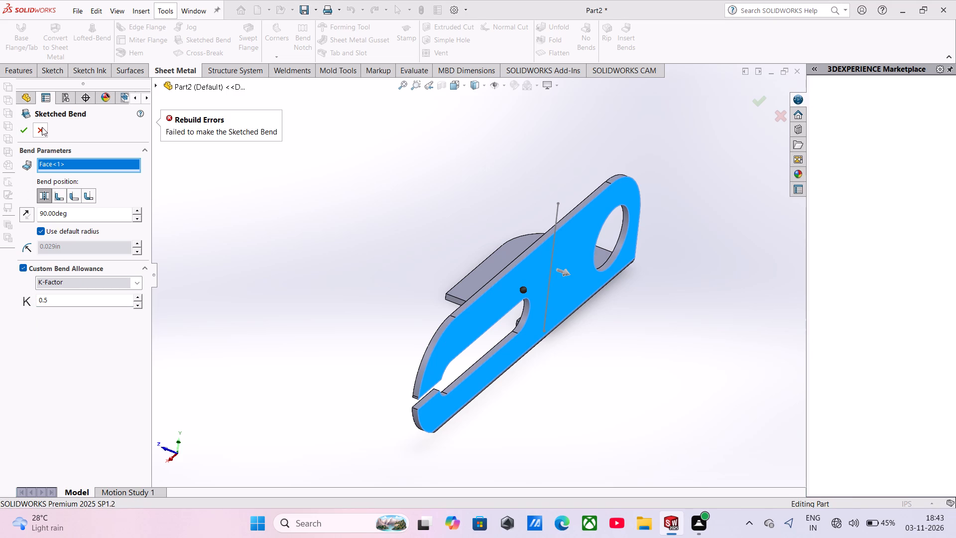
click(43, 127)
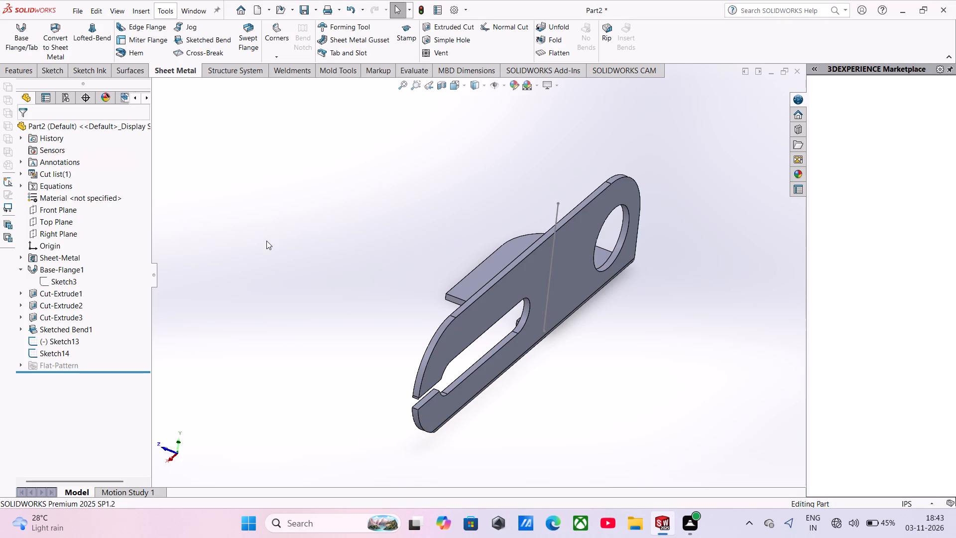
Delete the original bend-line sketch, Sketch13, and choose to stop and repair Sketch14.
middle_drag(358, 254, 461, 240)
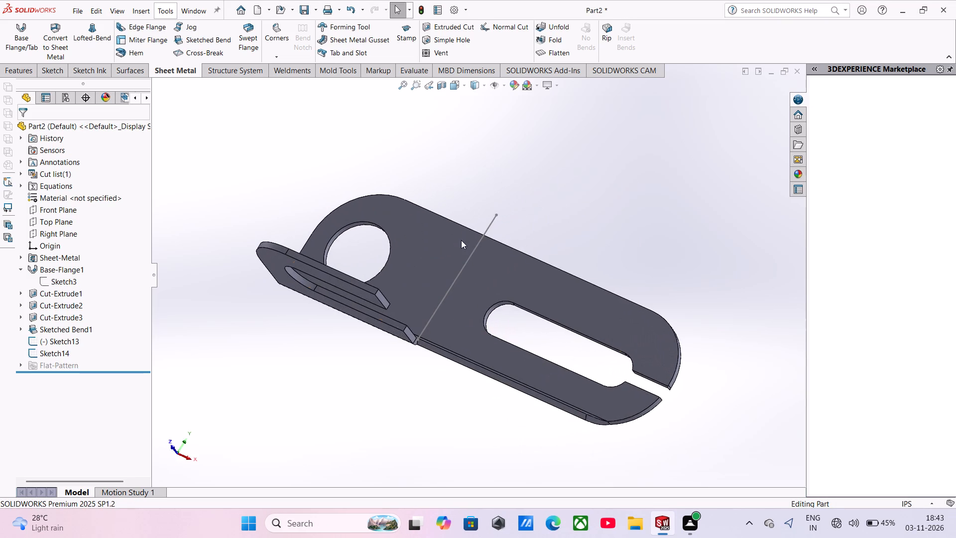
scroll(461, 320, down, 4)
middle_drag(456, 326, 438, 390)
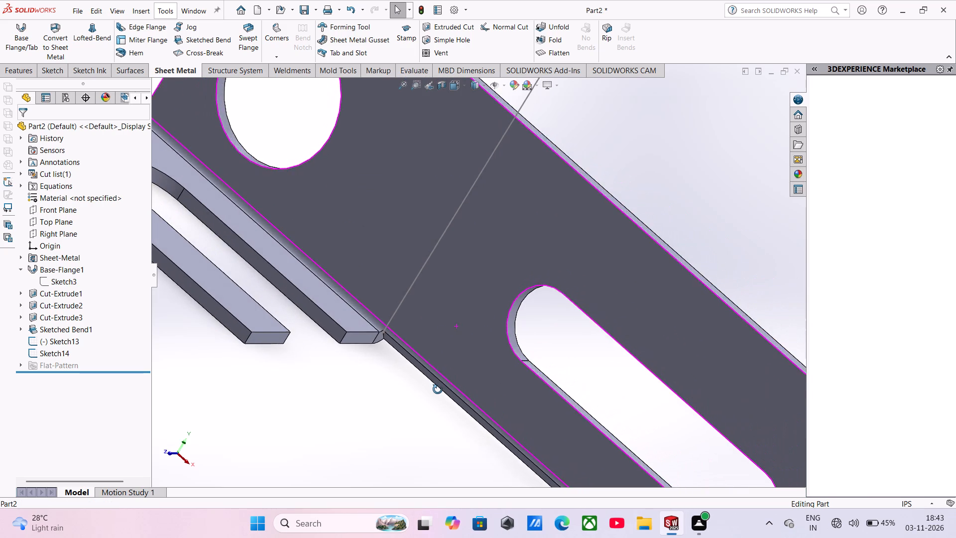
middle_drag(438, 390, 436, 390)
scroll(411, 373, up, 2)
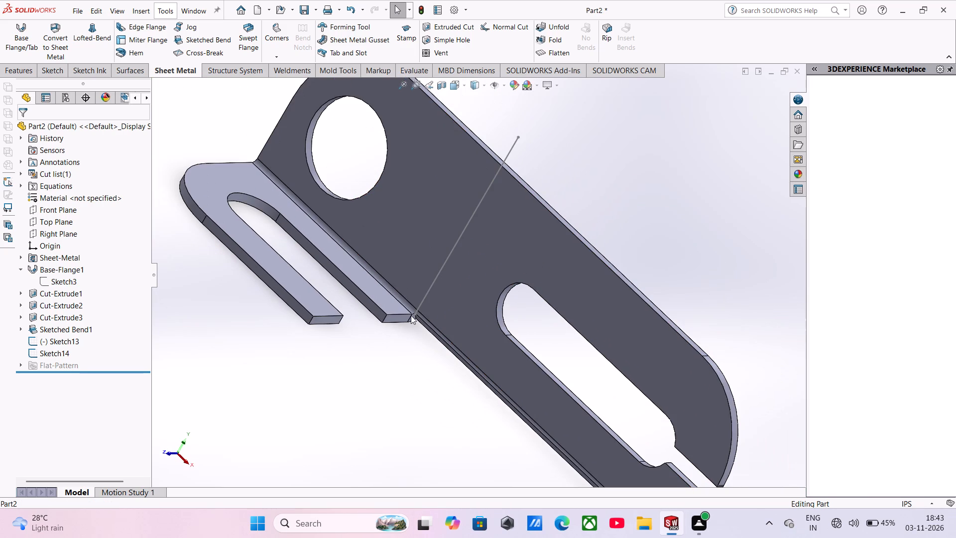
click(442, 262)
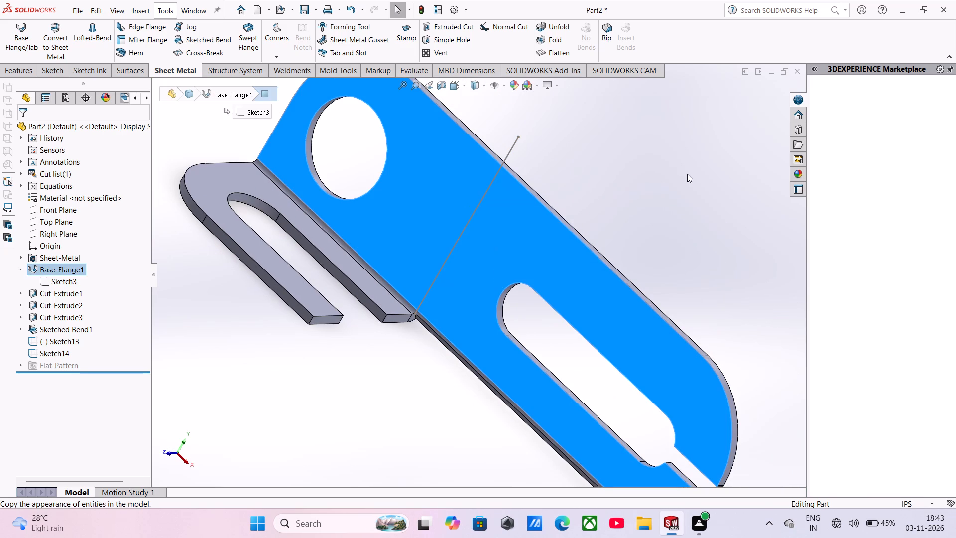
click(687, 174)
right_click(66, 342)
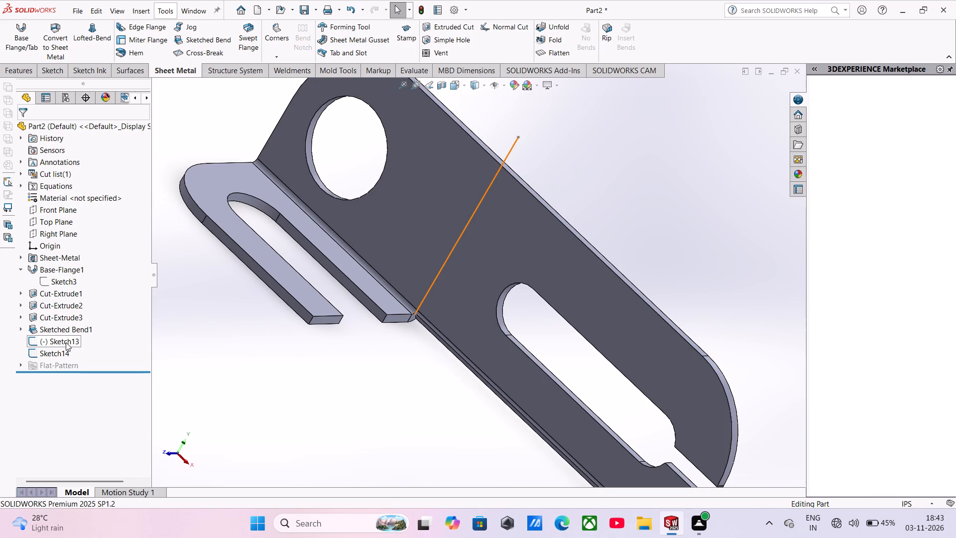
click(100, 394)
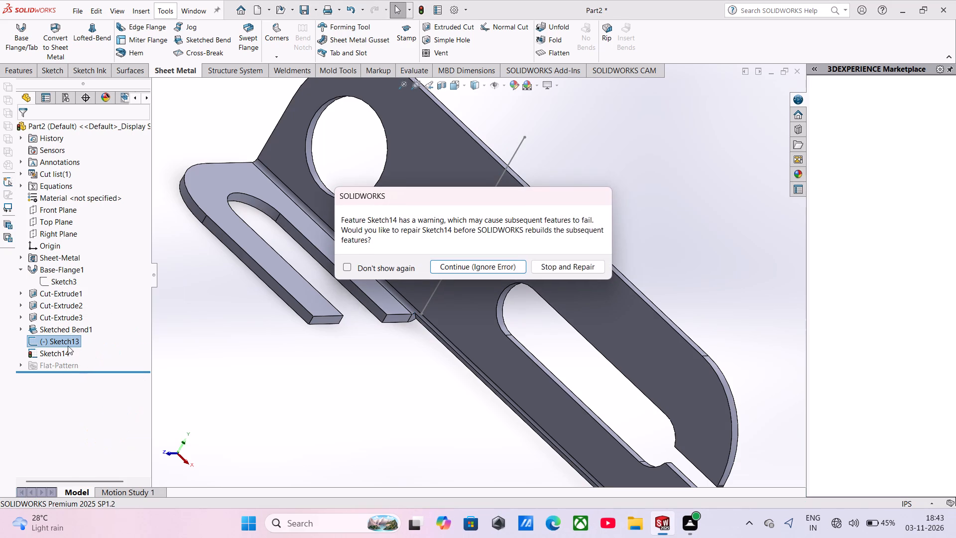
click(577, 265)
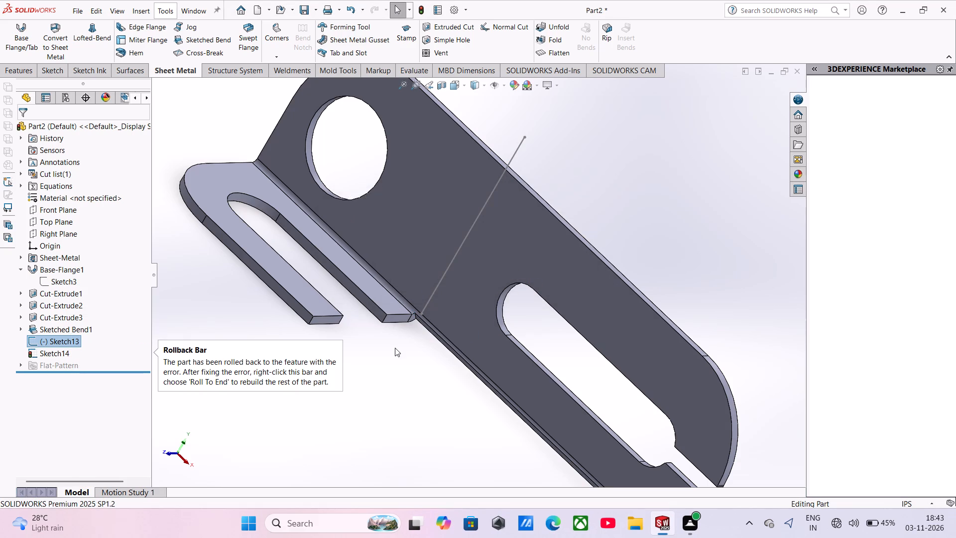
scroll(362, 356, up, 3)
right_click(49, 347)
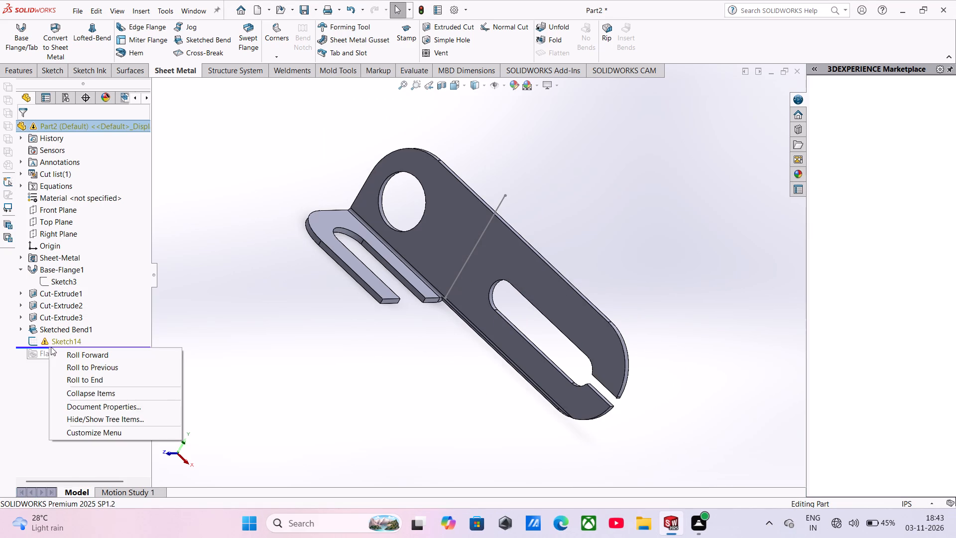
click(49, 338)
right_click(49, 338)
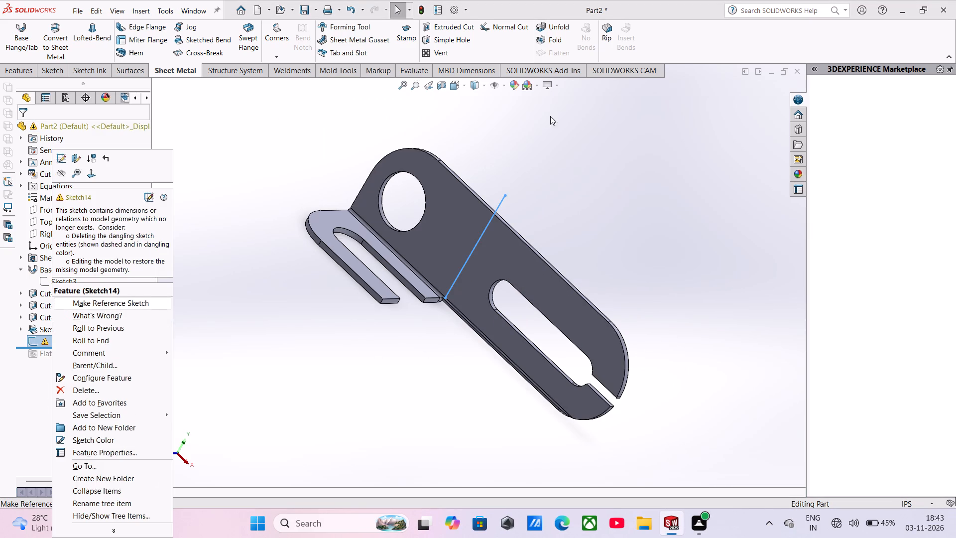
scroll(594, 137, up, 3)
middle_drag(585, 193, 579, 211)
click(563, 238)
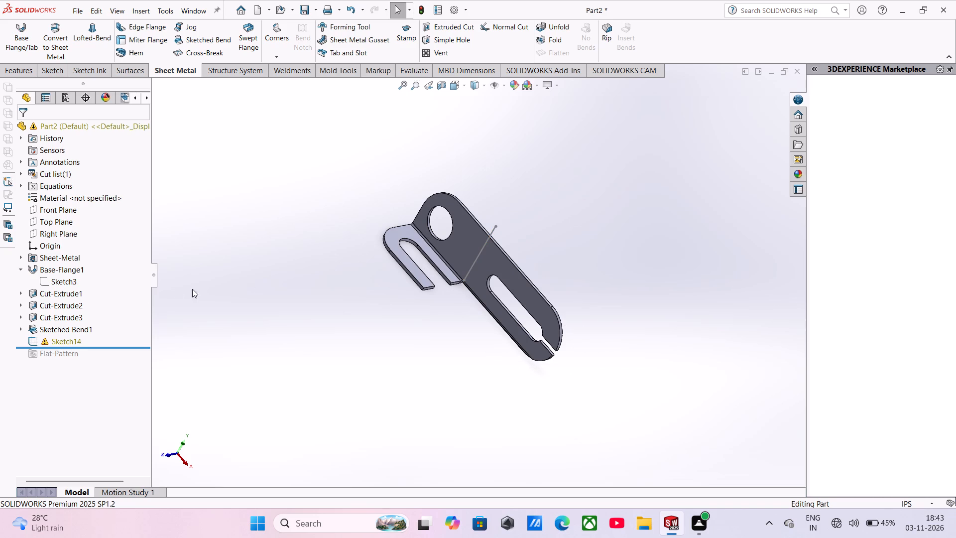
Delete Sketch14, the dangling converted bend-line sketch.
right_click(66, 341)
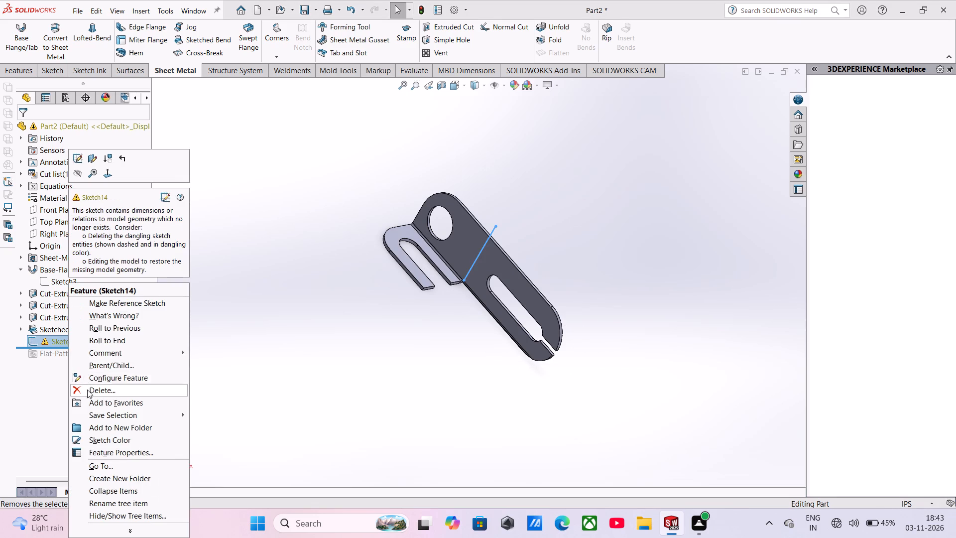
click(87, 391)
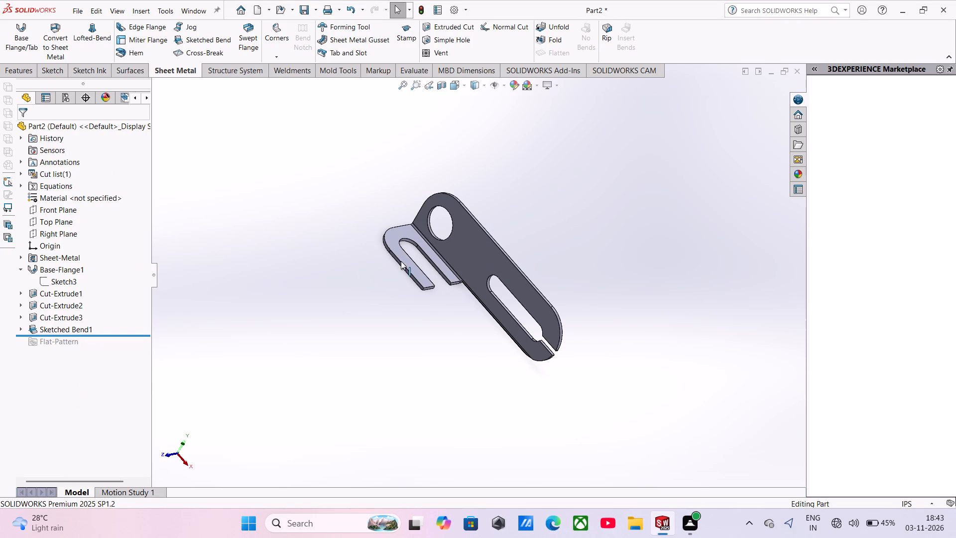
Start a new sketch on the large flat face of the flange, on the side facing the bent short arm.
scroll(442, 249, down, 3)
middle_drag(492, 331, 466, 285)
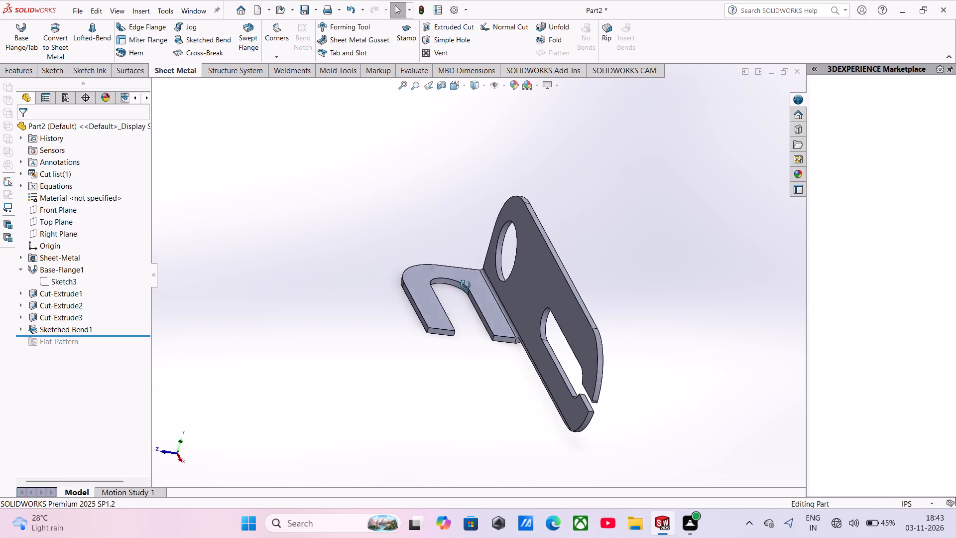
middle_drag(466, 285, 486, 271)
click(505, 294)
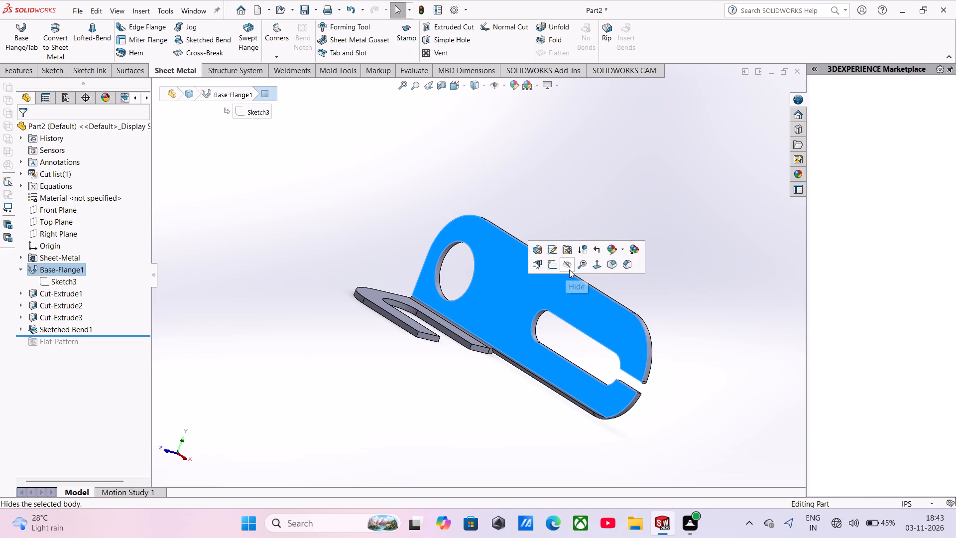
click(551, 269)
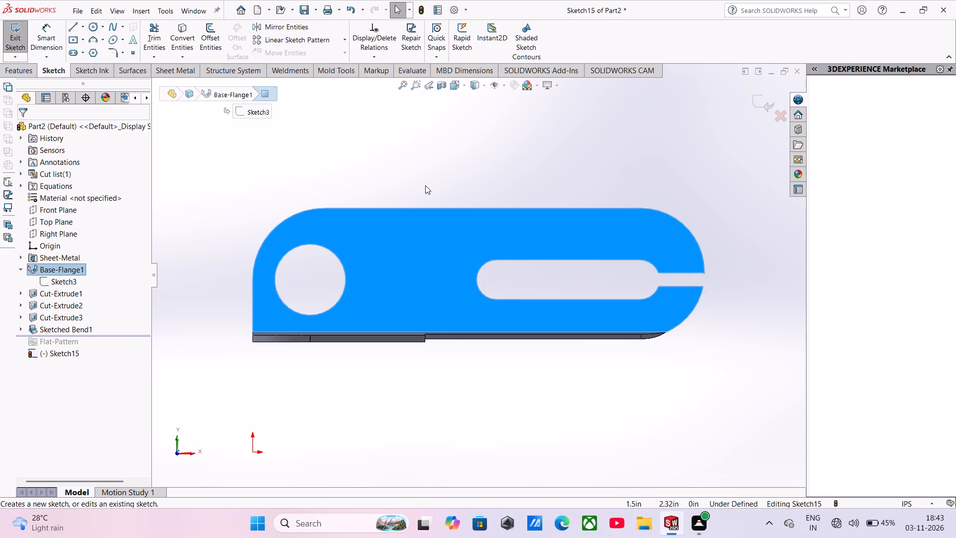
click(425, 185)
Draw a vertical construction midpoint line about 3 in long, centred on the short arm's end corner at the bend.
scroll(376, 302, down, 3)
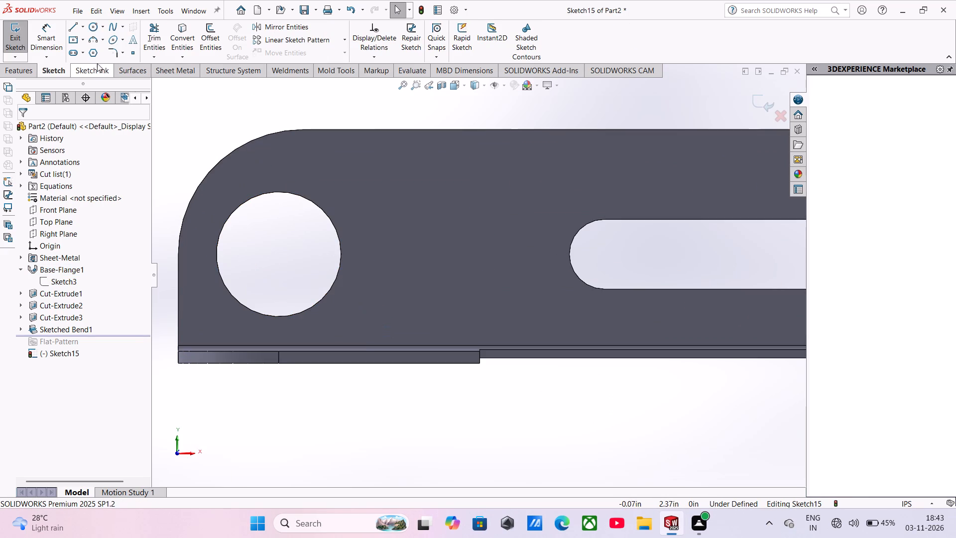
click(82, 23)
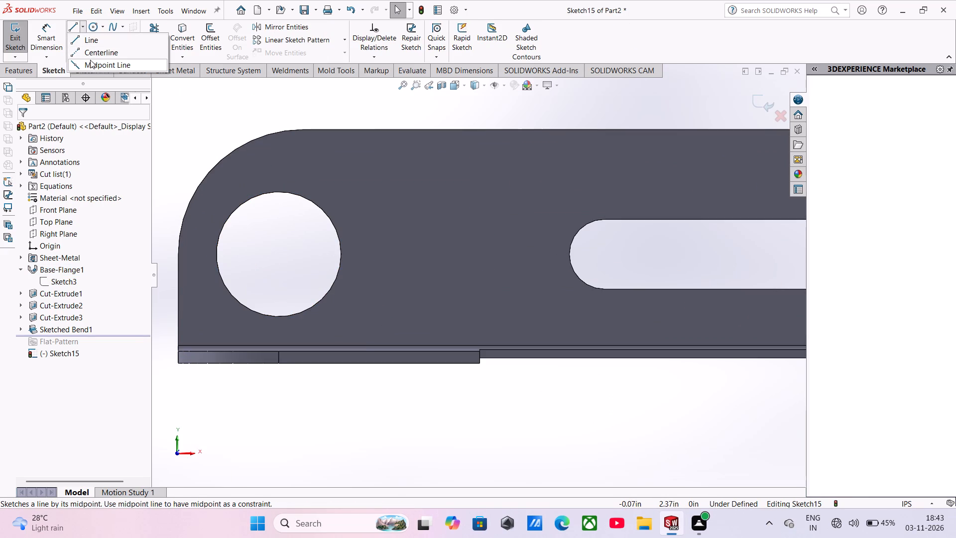
click(91, 62)
click(71, 265)
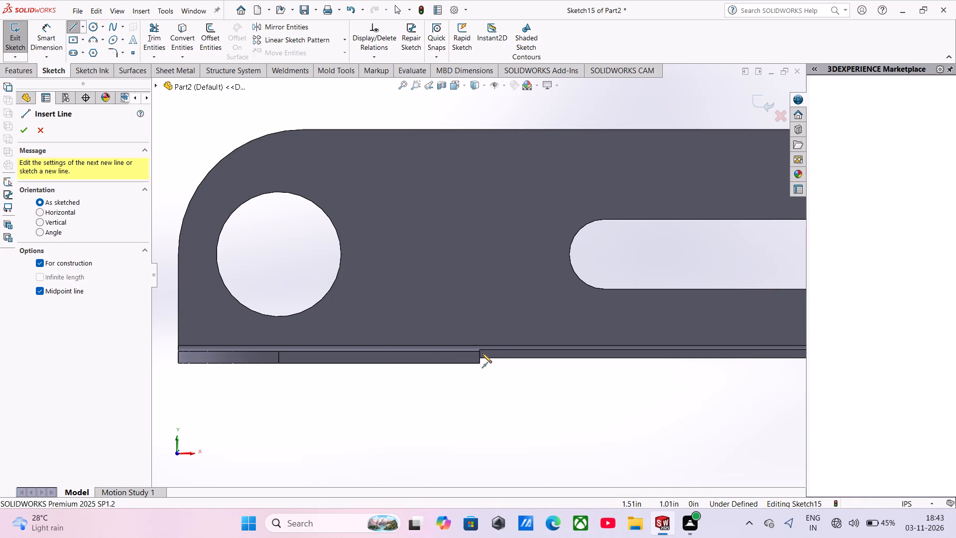
scroll(479, 353, down, 6)
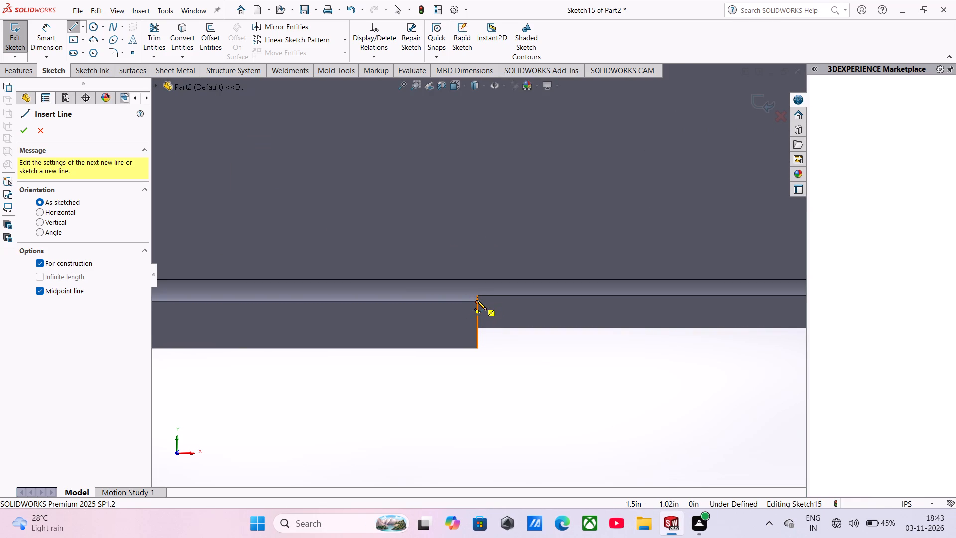
scroll(477, 302, down, 3)
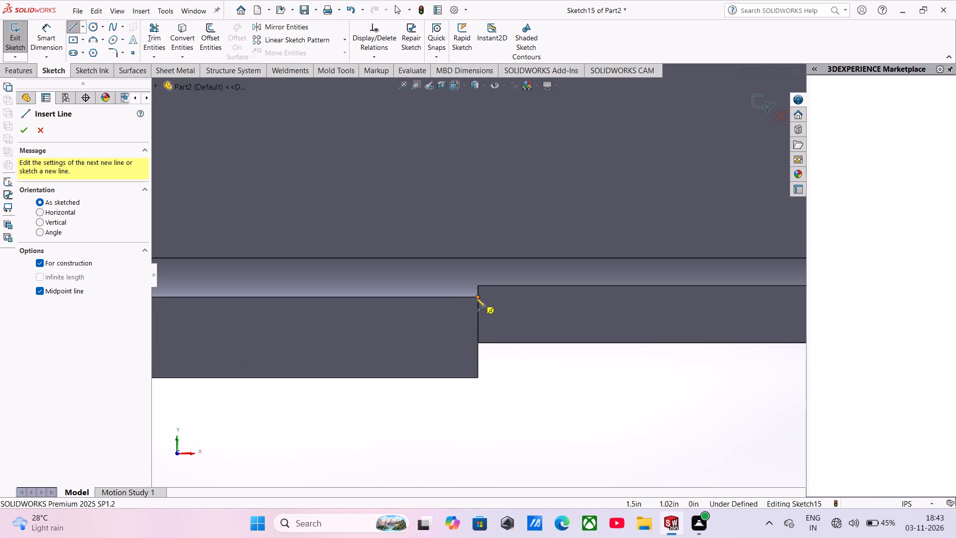
click(476, 298)
scroll(481, 382, up, 6)
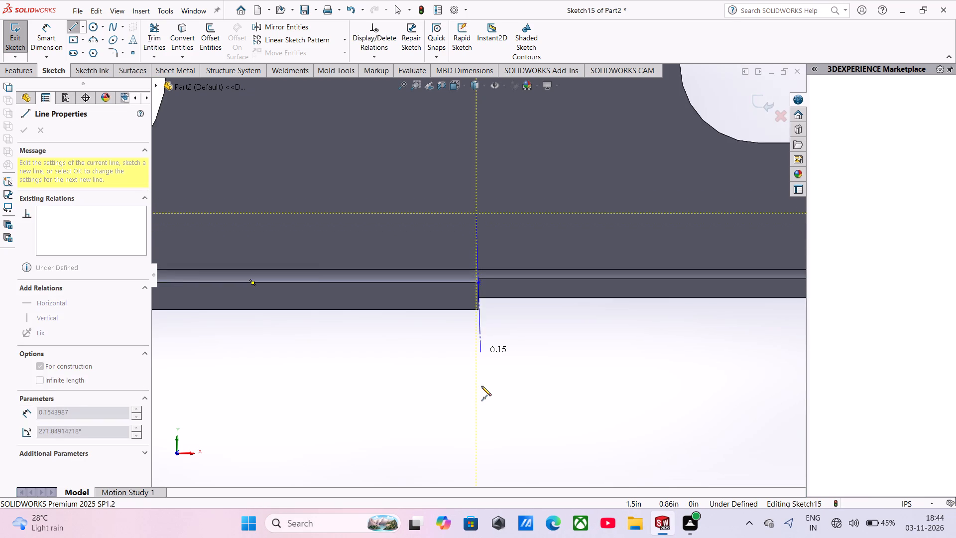
scroll(481, 387, up, 10)
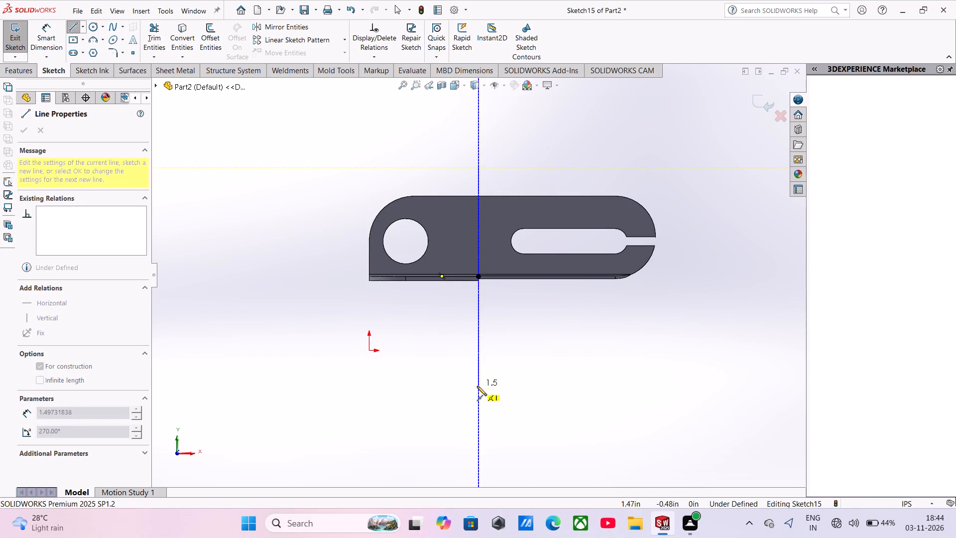
click(477, 386)
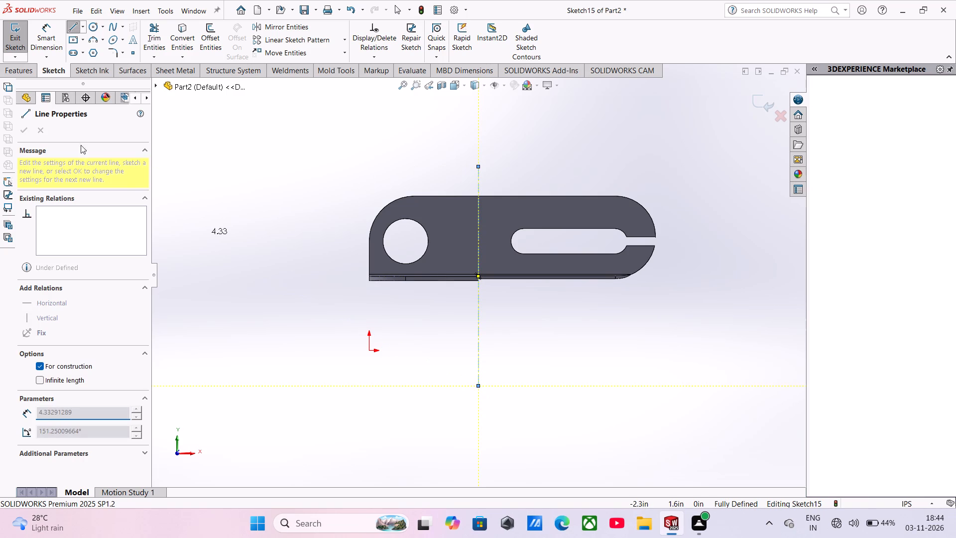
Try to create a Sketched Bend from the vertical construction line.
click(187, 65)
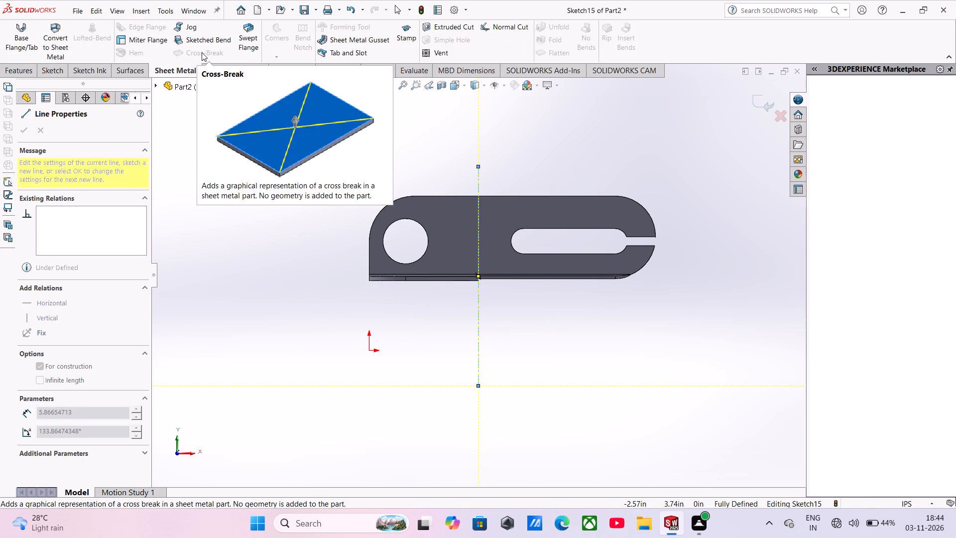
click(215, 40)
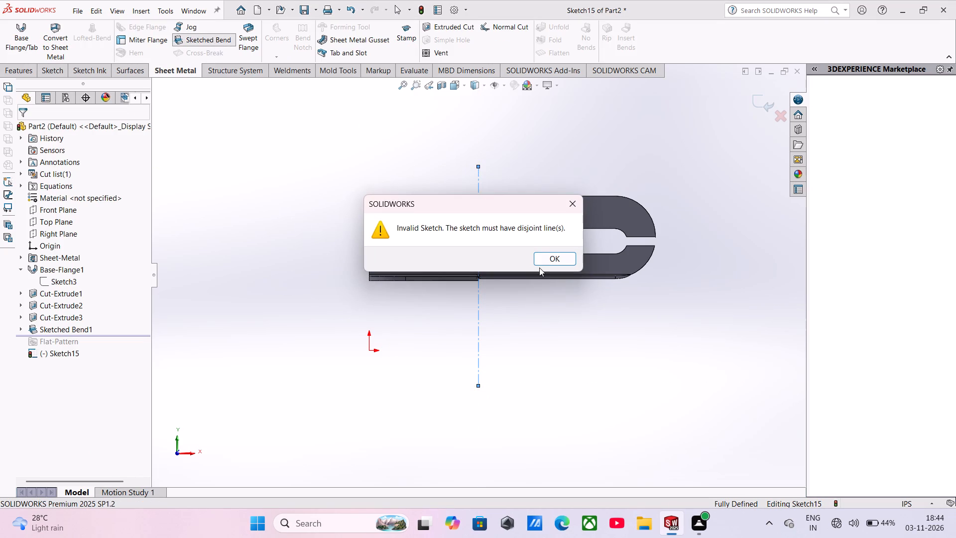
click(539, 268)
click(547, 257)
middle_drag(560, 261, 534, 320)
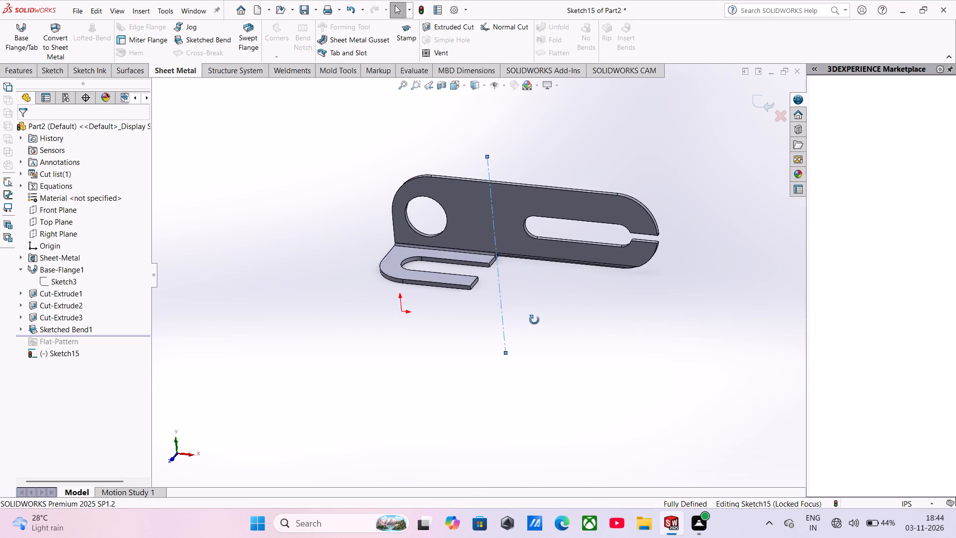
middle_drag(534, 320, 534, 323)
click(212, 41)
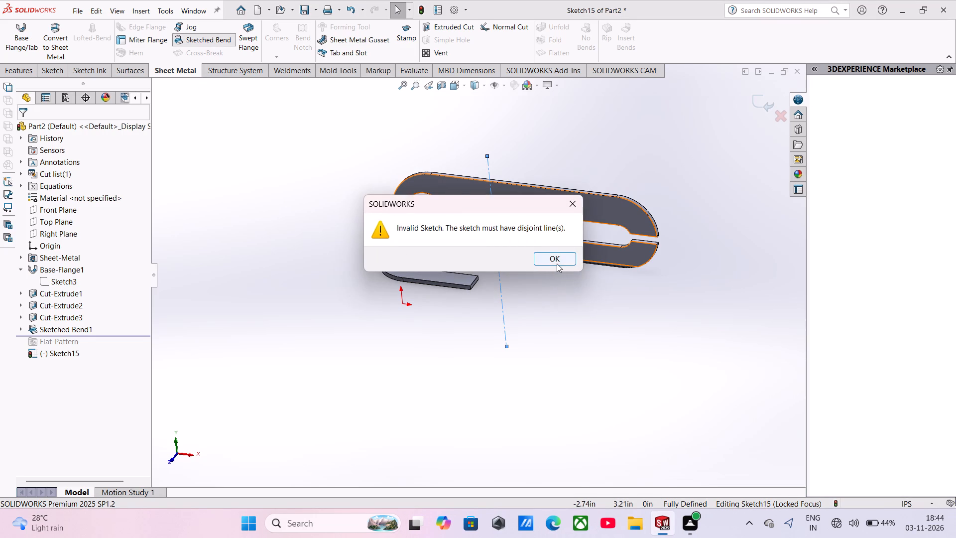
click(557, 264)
Change the vertical construction line into a regular solid sketch line.
scroll(546, 248, down, 9)
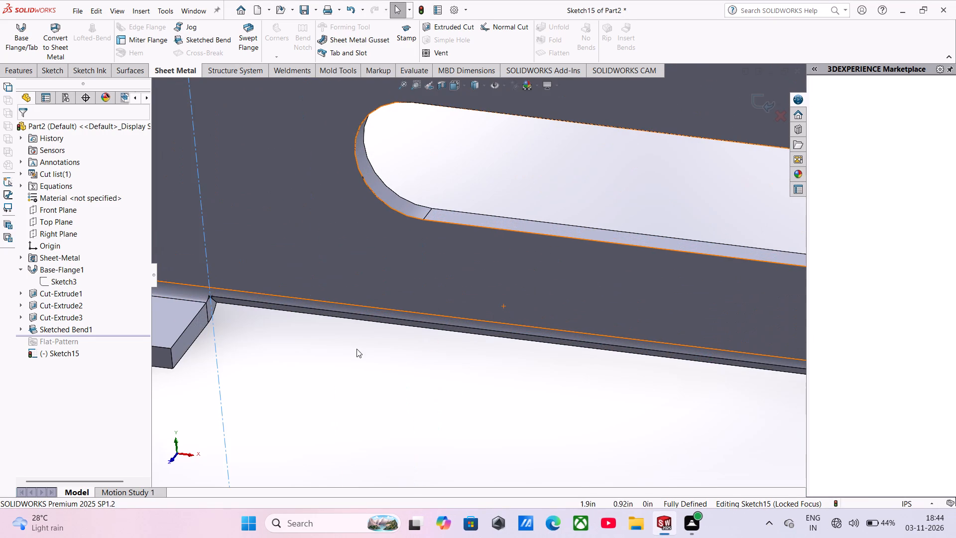
click(357, 349)
middle_drag(306, 343, 311, 359)
click(209, 327)
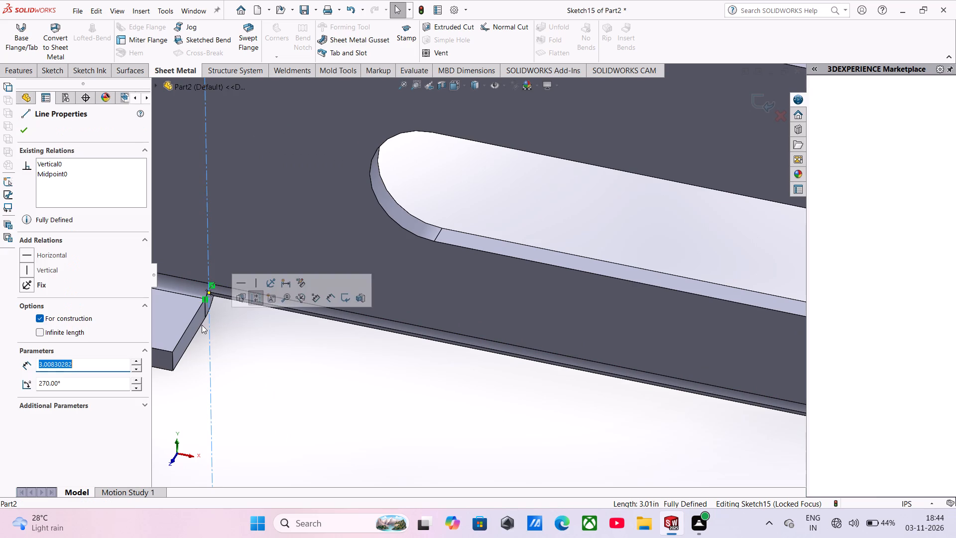
click(86, 316)
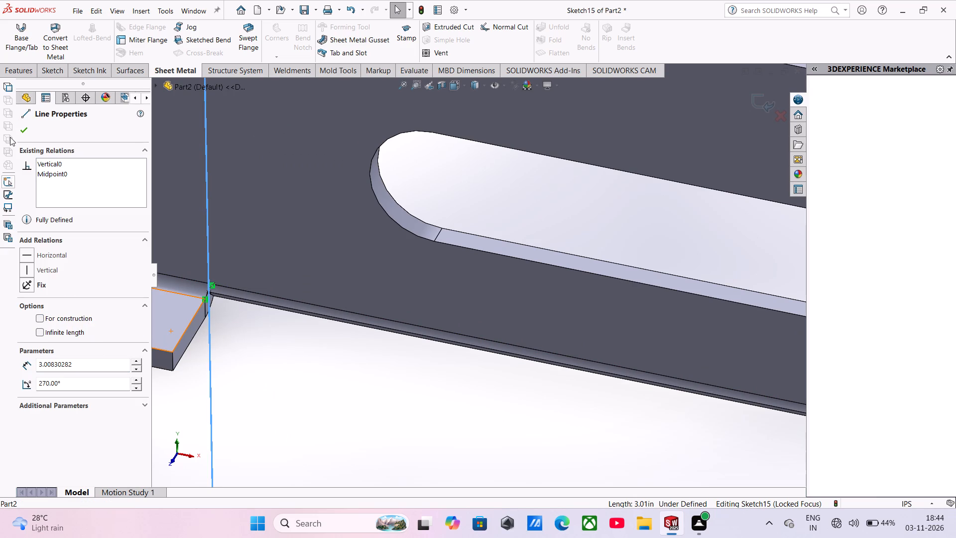
click(24, 131)
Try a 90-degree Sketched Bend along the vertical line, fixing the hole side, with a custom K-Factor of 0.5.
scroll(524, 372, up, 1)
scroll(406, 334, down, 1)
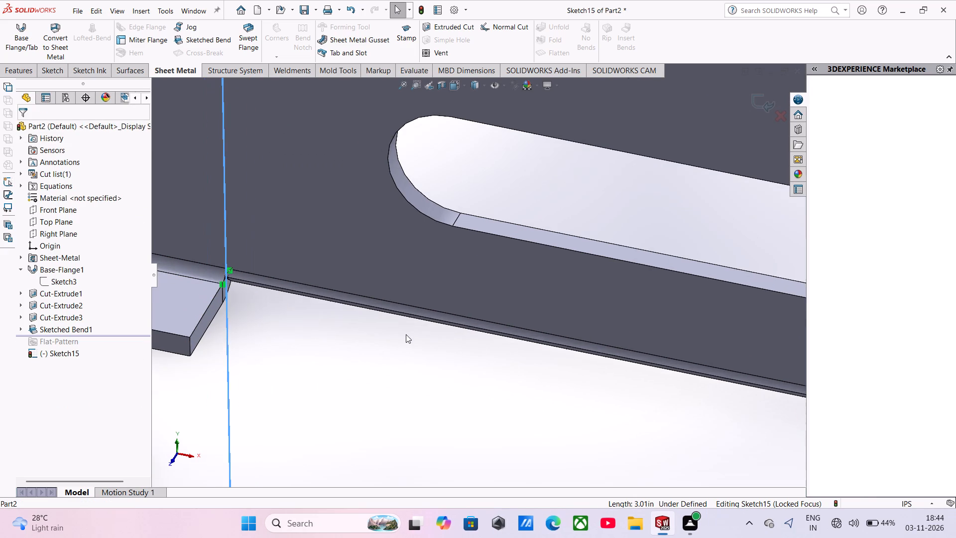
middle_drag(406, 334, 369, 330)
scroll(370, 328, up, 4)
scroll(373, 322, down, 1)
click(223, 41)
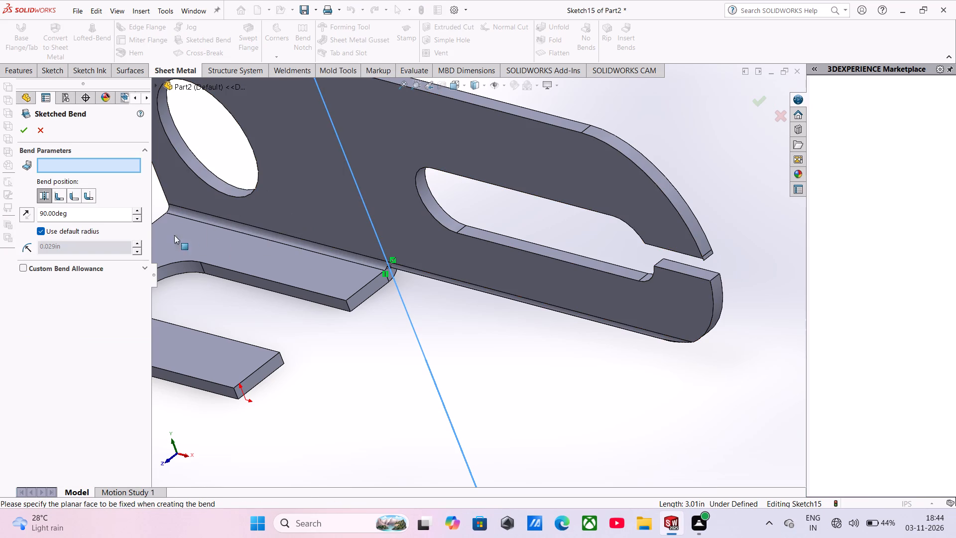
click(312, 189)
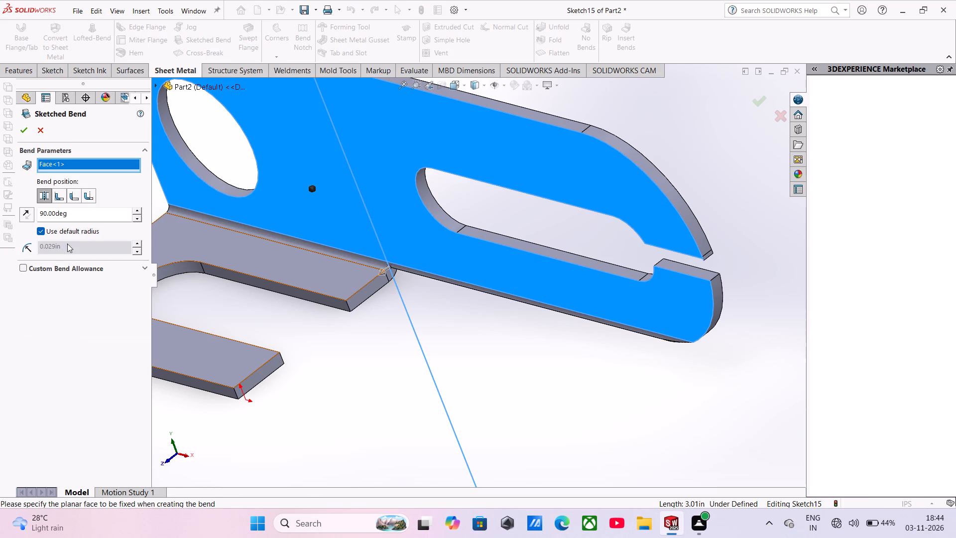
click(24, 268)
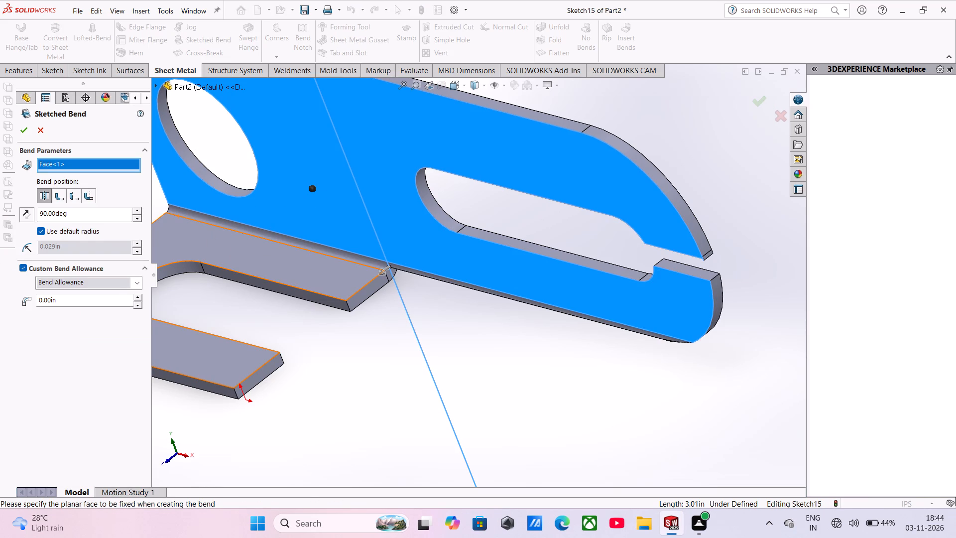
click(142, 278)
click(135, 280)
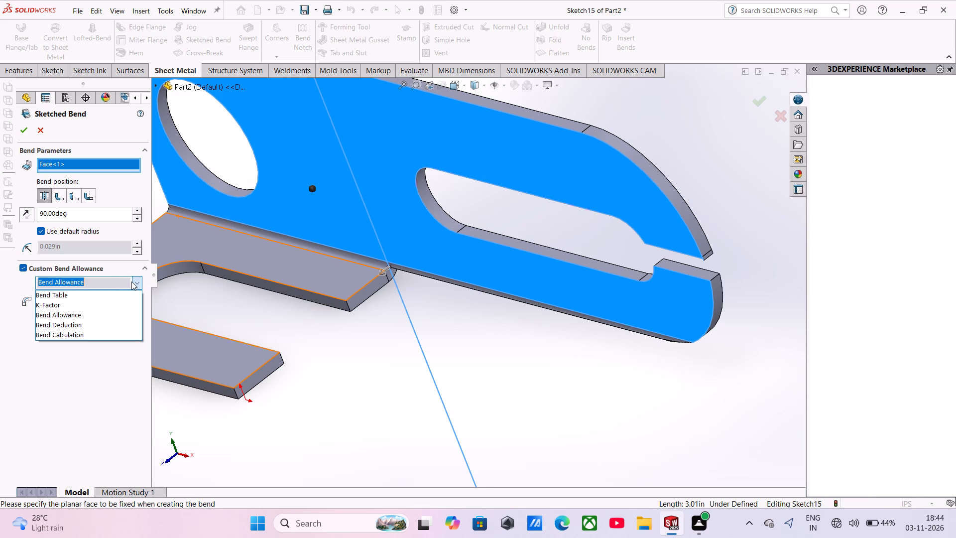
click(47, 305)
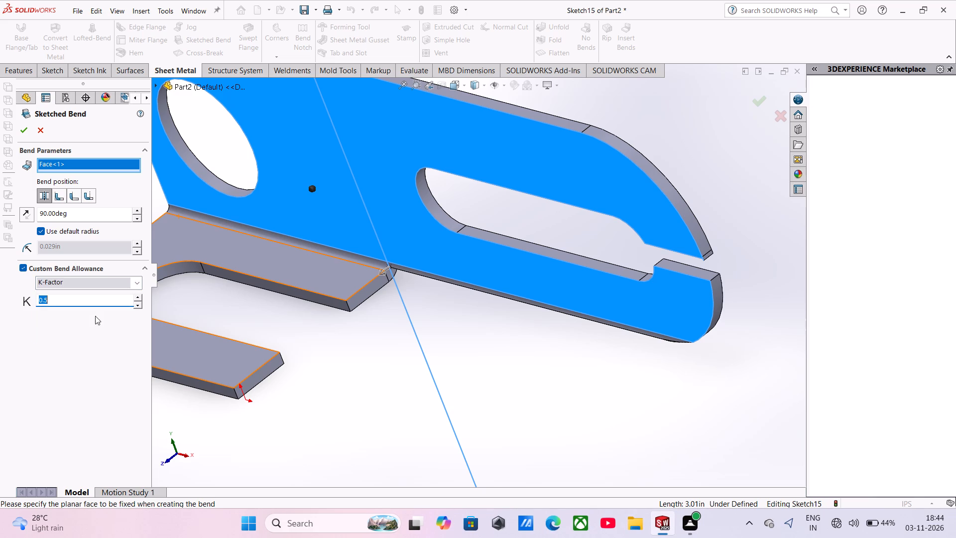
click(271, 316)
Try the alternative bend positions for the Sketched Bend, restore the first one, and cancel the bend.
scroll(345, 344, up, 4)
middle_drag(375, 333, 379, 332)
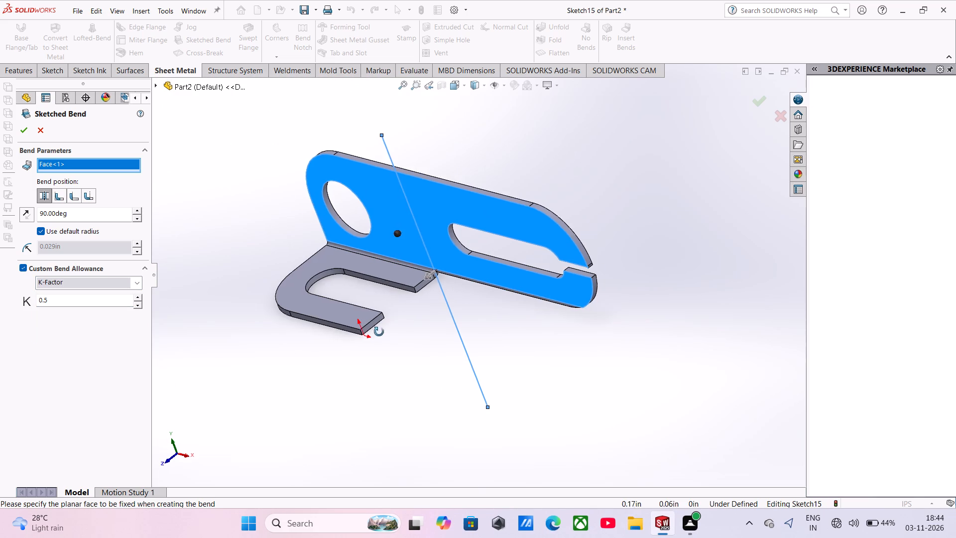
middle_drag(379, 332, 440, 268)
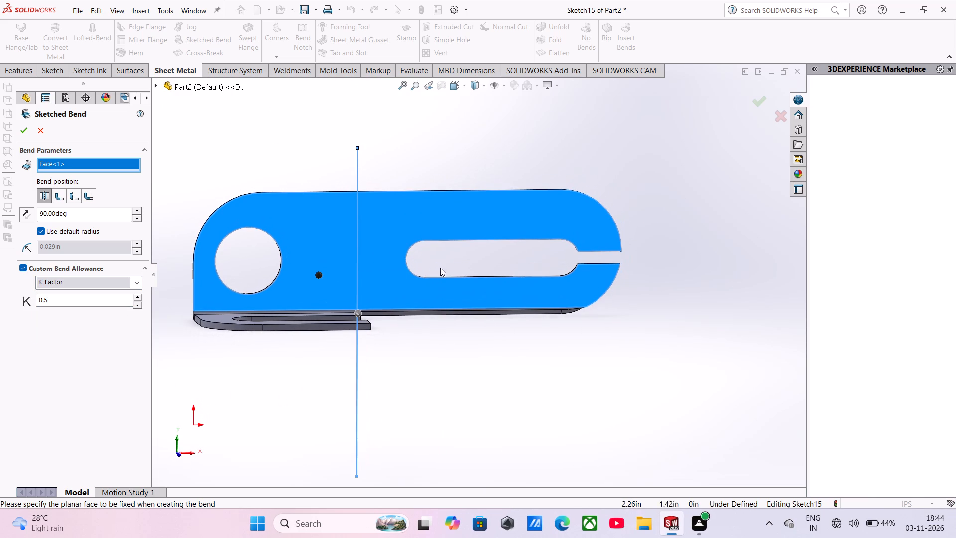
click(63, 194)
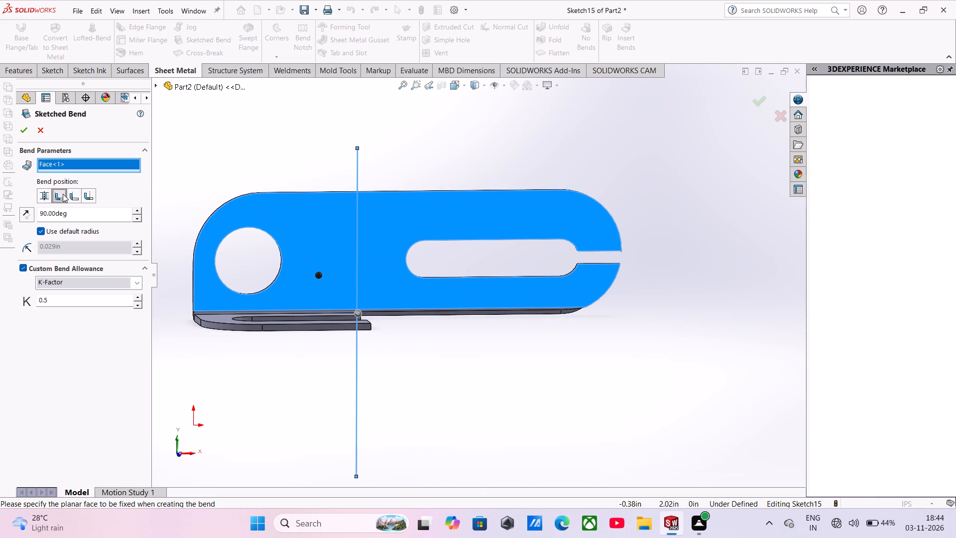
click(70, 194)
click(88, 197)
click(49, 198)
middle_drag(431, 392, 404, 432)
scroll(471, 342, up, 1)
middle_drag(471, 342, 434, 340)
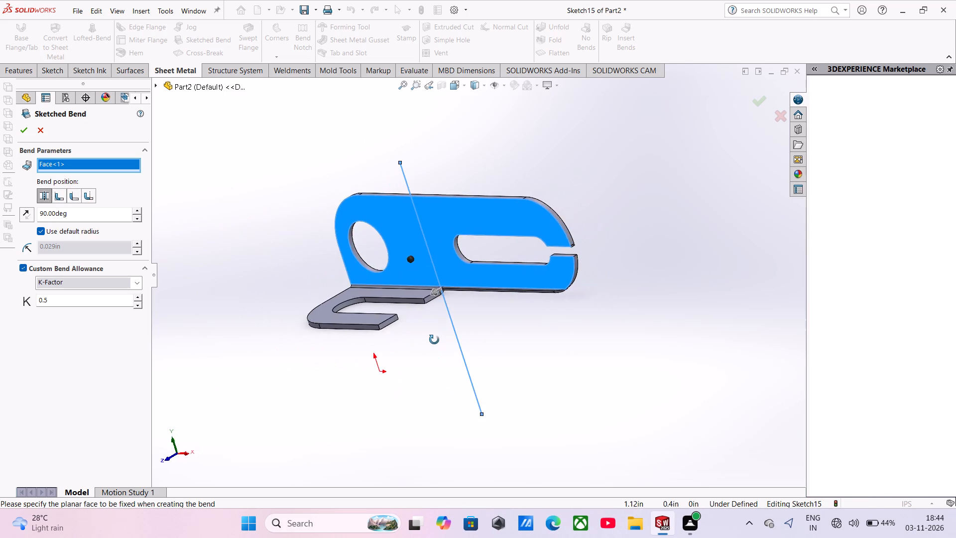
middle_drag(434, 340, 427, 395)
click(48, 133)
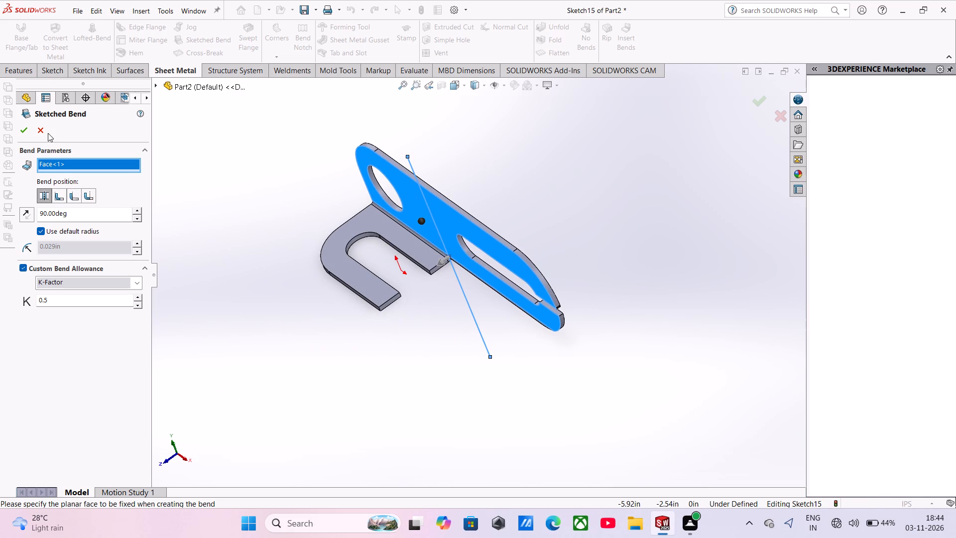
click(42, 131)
Exit the sketch containing the vertical bend line, keeping it as Sketch15.
middle_drag(493, 118, 440, 186)
scroll(440, 196, up, 1)
click(537, 194)
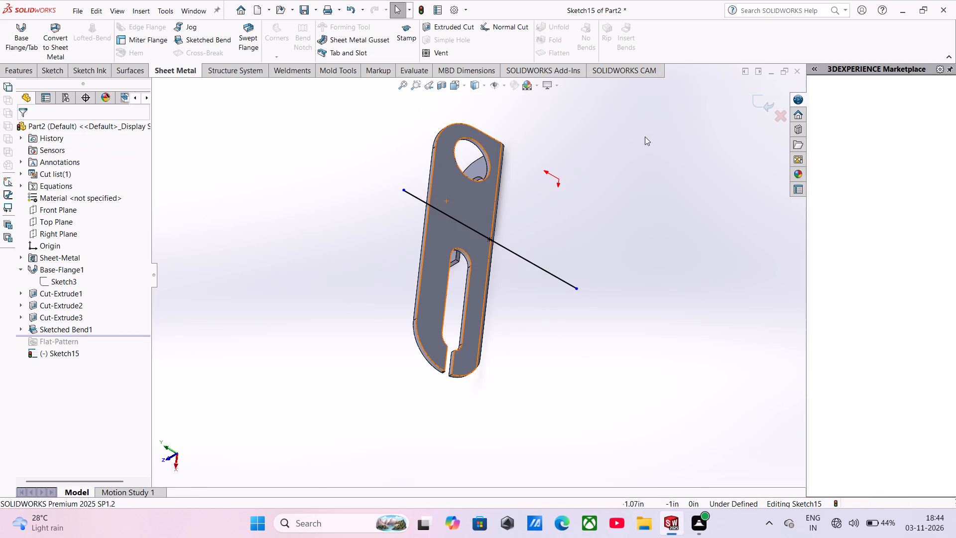
click(757, 104)
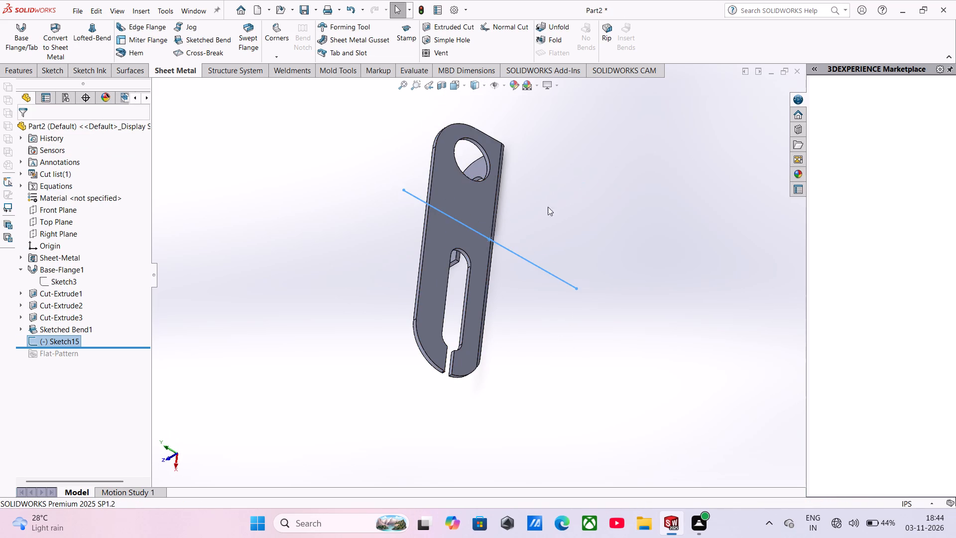
Start a new sketch on the long face and convert the existing vertical bend line into it with Convert Entities.
click(468, 217)
click(514, 189)
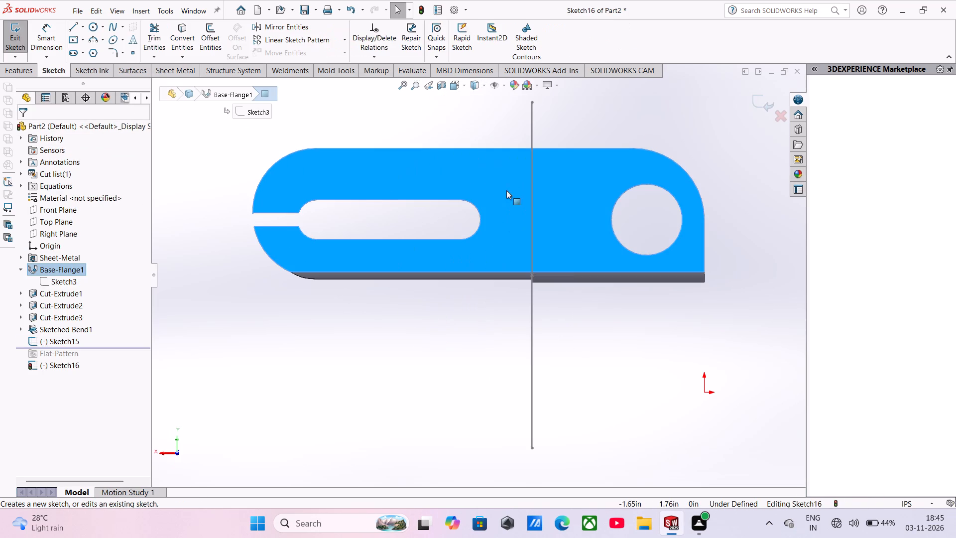
click(472, 139)
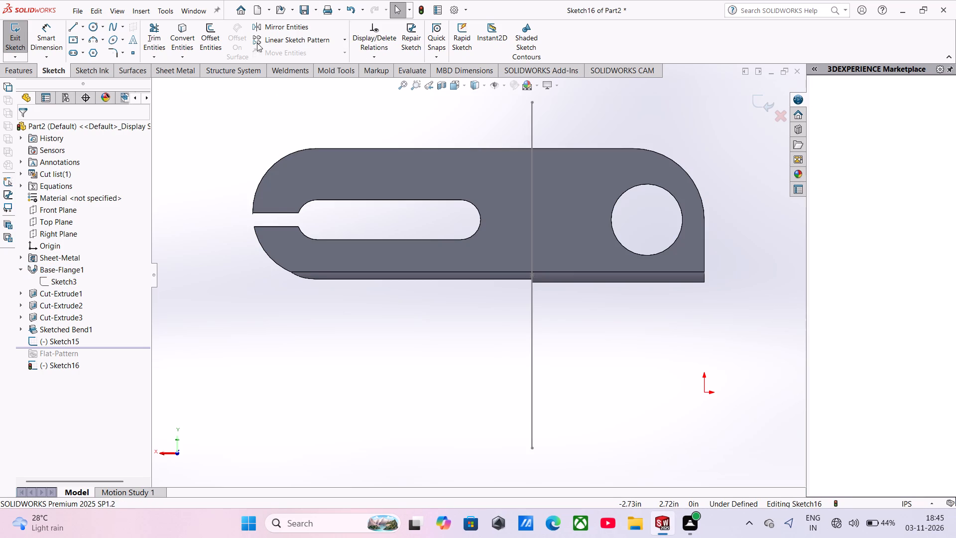
click(185, 40)
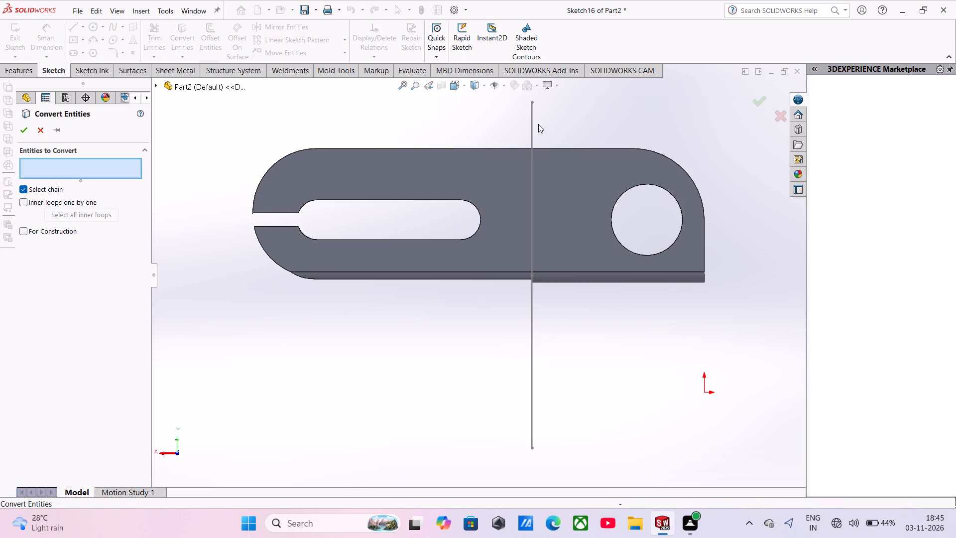
click(534, 131)
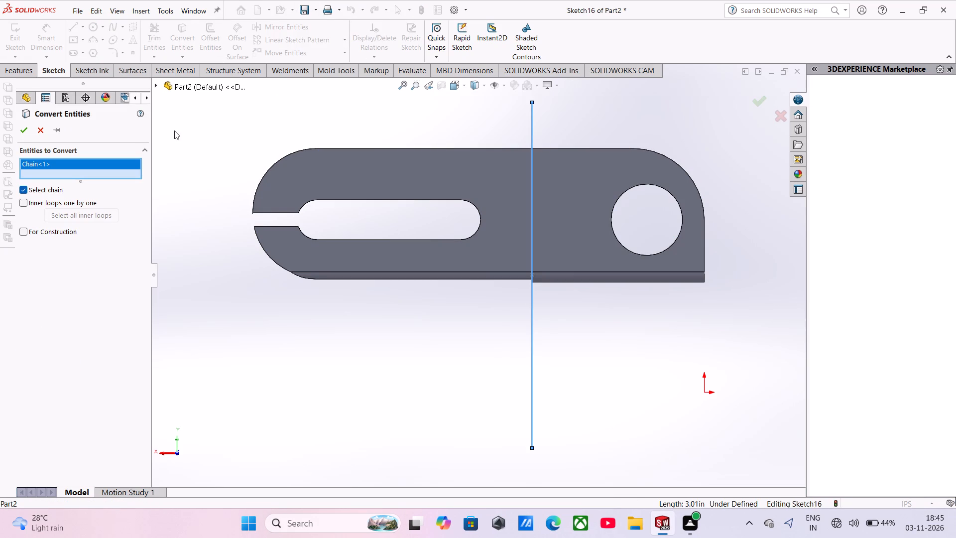
click(18, 128)
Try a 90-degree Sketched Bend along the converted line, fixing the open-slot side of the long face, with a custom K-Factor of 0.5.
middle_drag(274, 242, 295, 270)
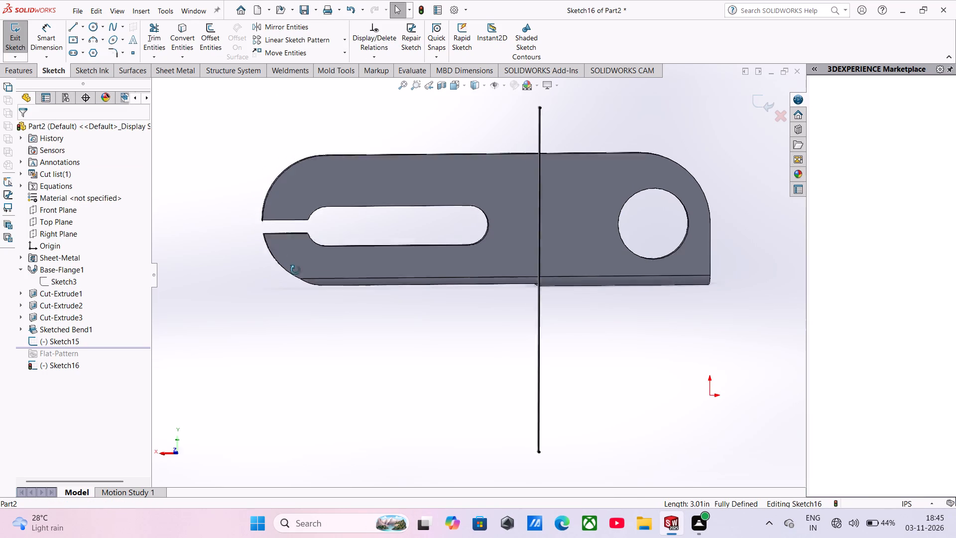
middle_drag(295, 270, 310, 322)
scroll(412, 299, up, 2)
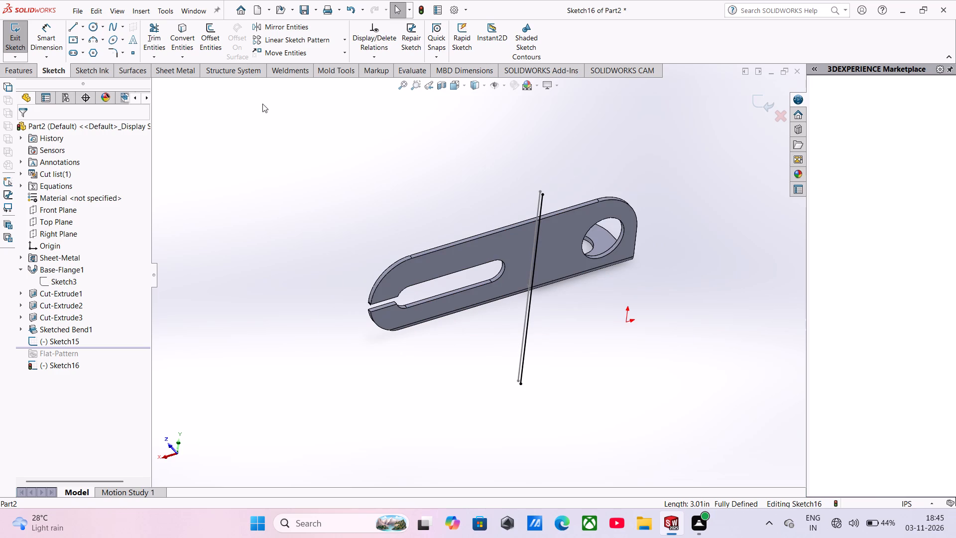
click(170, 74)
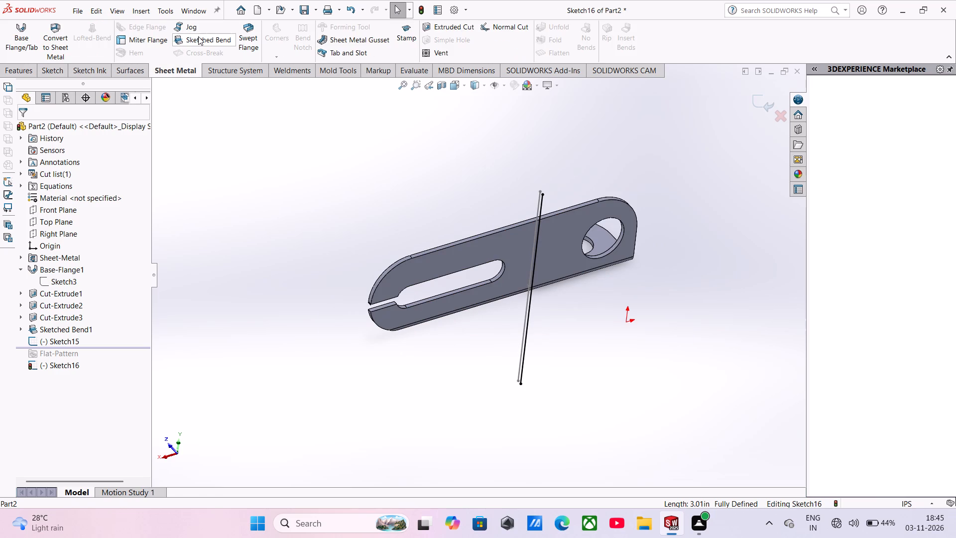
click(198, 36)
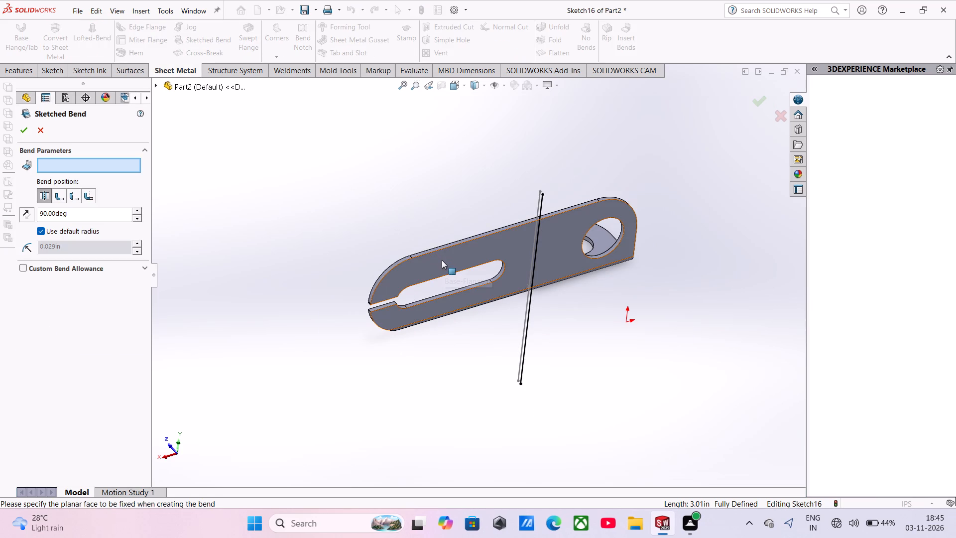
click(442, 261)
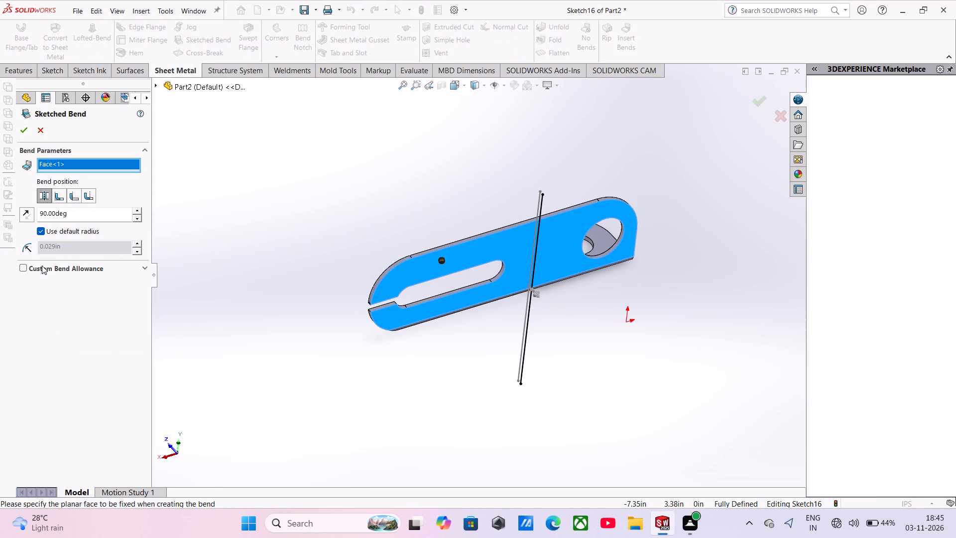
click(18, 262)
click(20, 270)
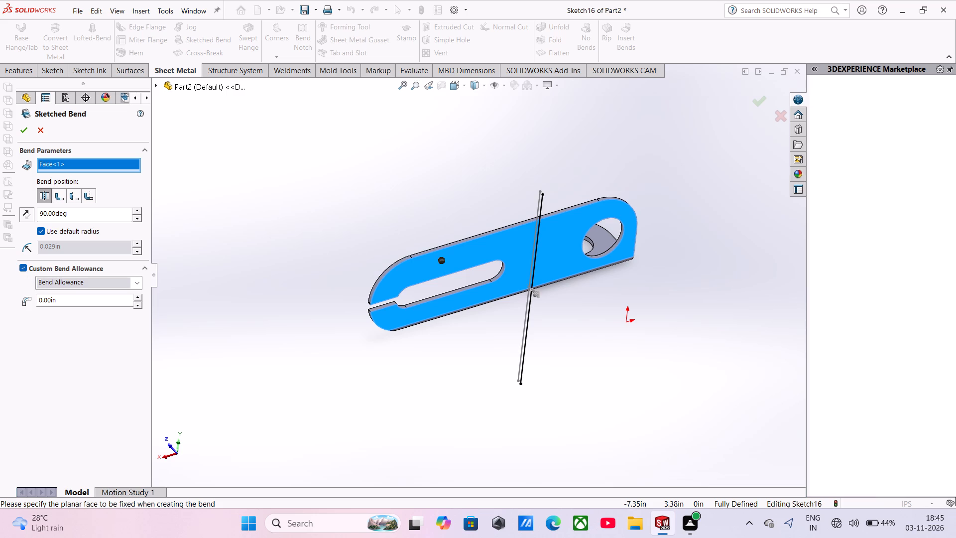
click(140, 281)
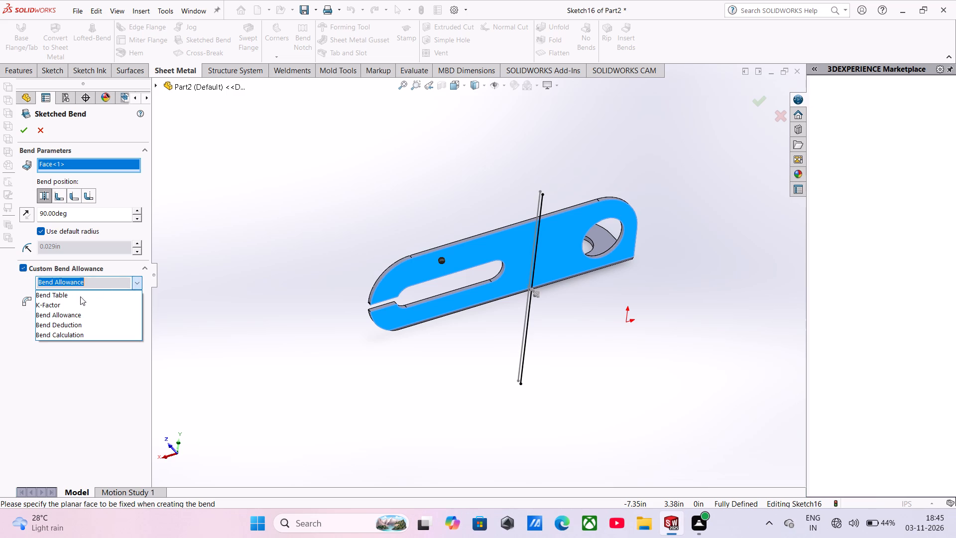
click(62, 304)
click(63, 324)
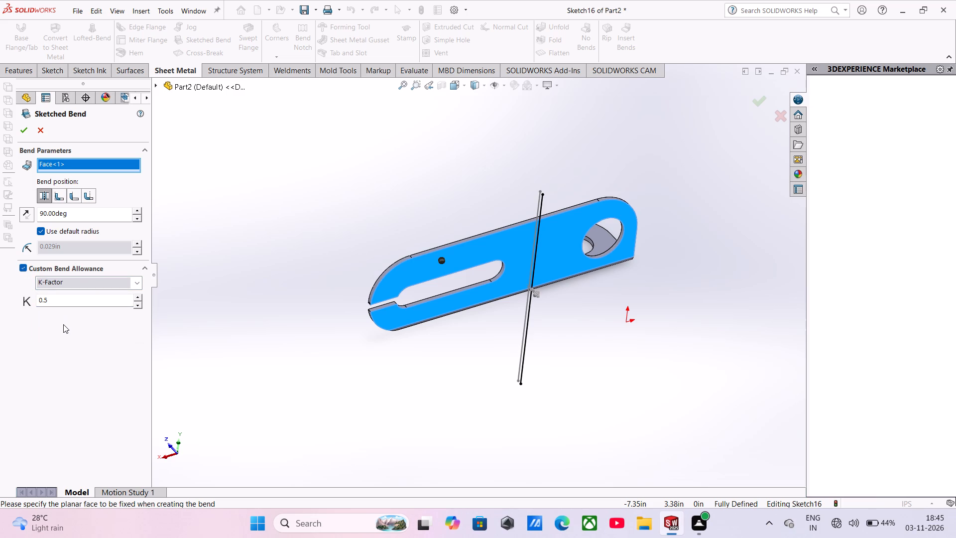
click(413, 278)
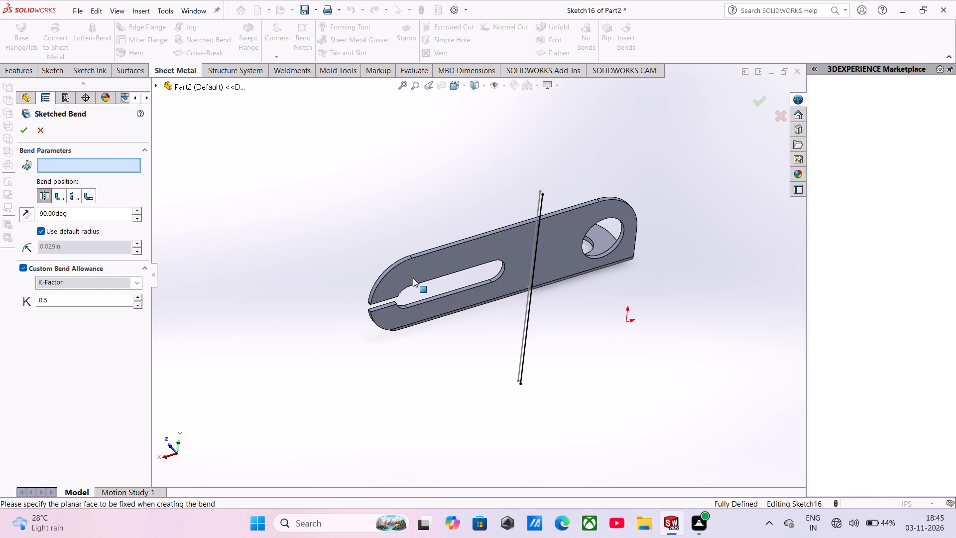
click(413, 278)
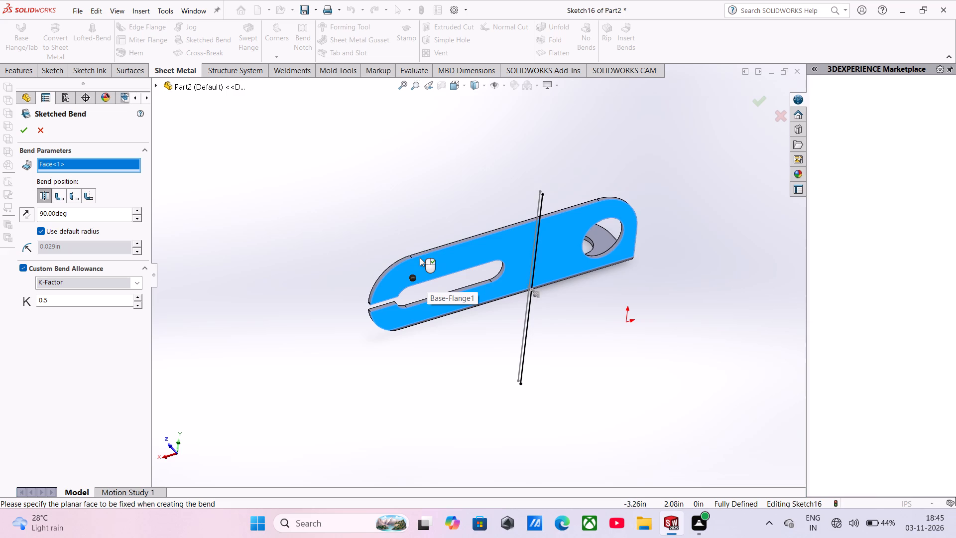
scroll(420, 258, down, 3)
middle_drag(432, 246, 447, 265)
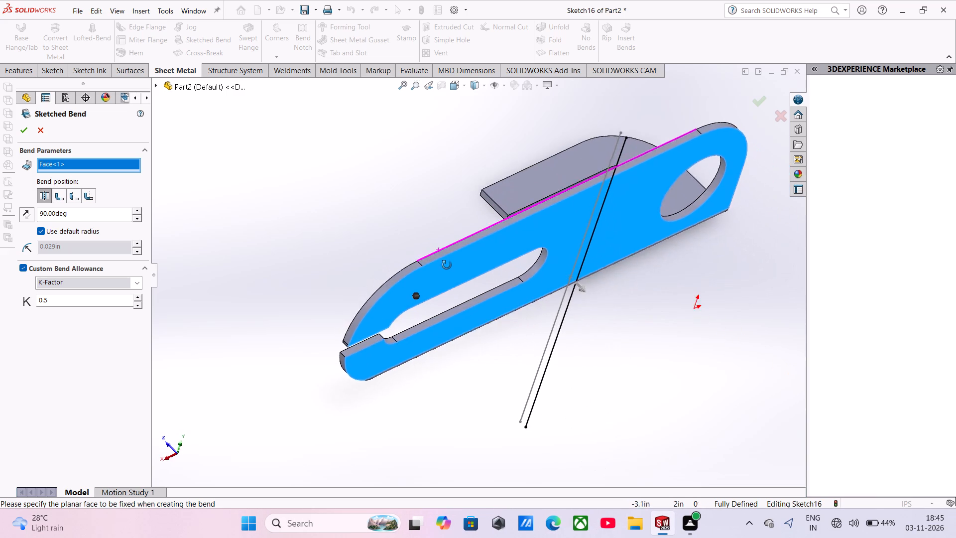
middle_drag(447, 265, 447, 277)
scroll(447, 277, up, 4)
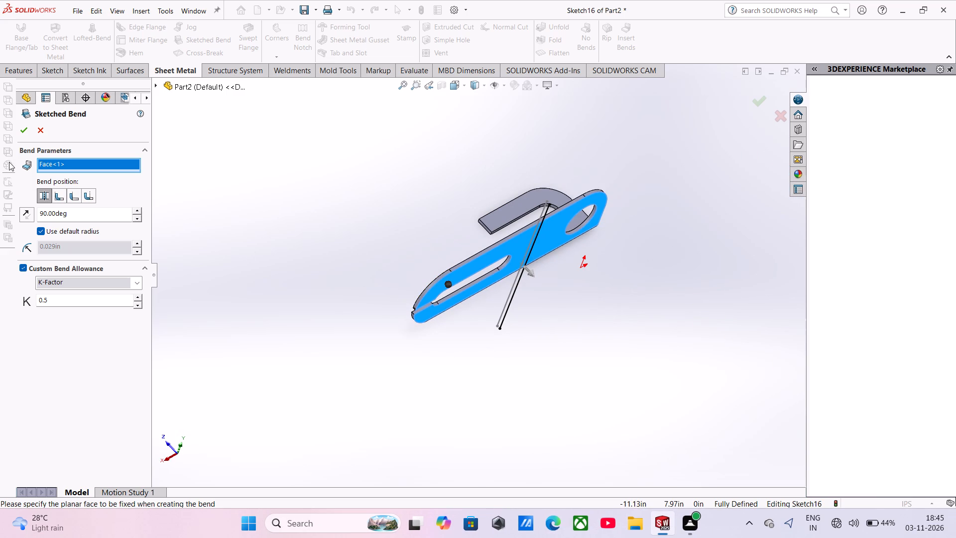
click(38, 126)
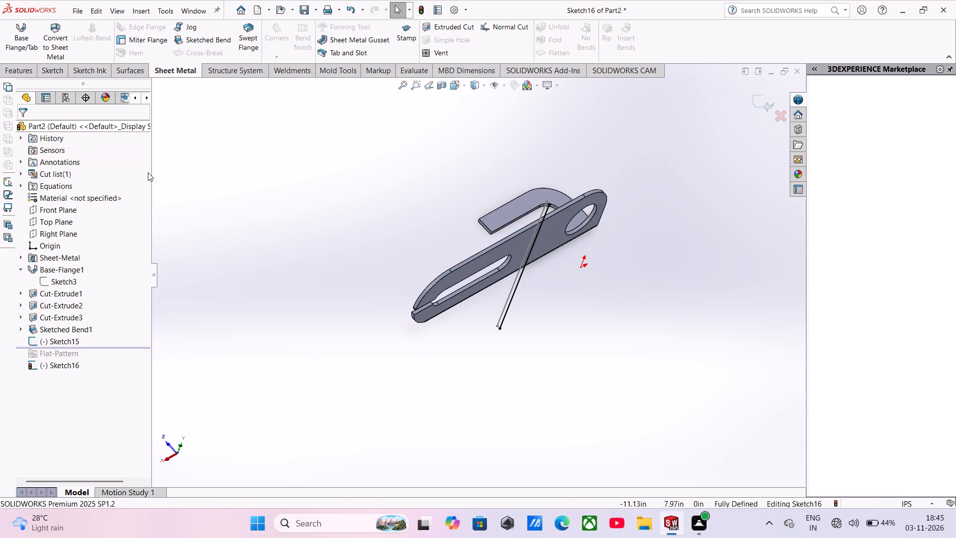
Exit the sketch containing the converted bend line, keeping the sketch.
middle_drag(387, 230, 427, 347)
scroll(475, 183, down, 3)
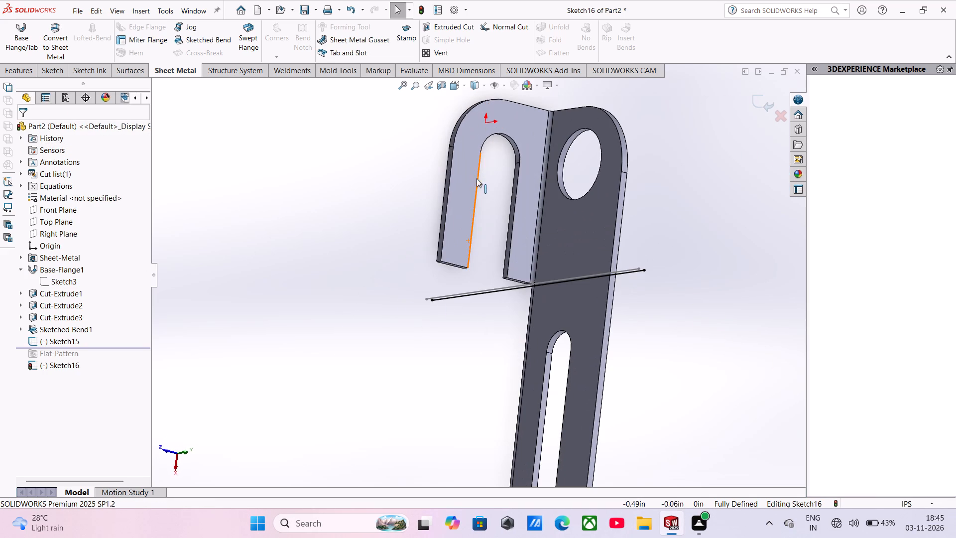
click(508, 113)
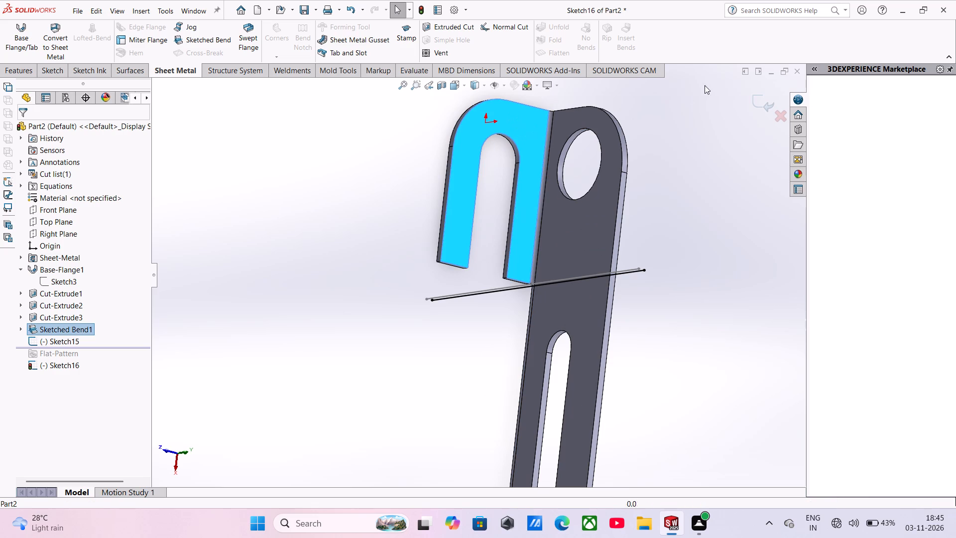
click(754, 96)
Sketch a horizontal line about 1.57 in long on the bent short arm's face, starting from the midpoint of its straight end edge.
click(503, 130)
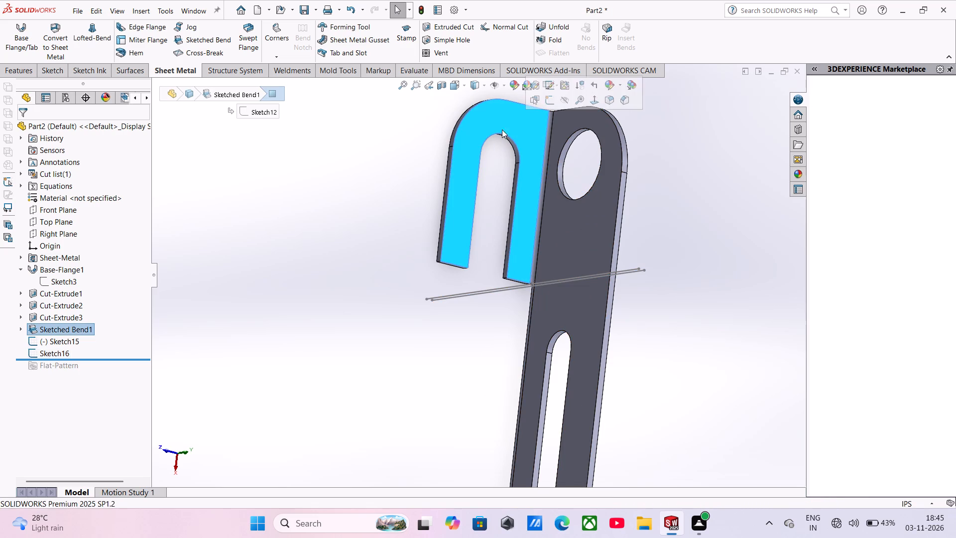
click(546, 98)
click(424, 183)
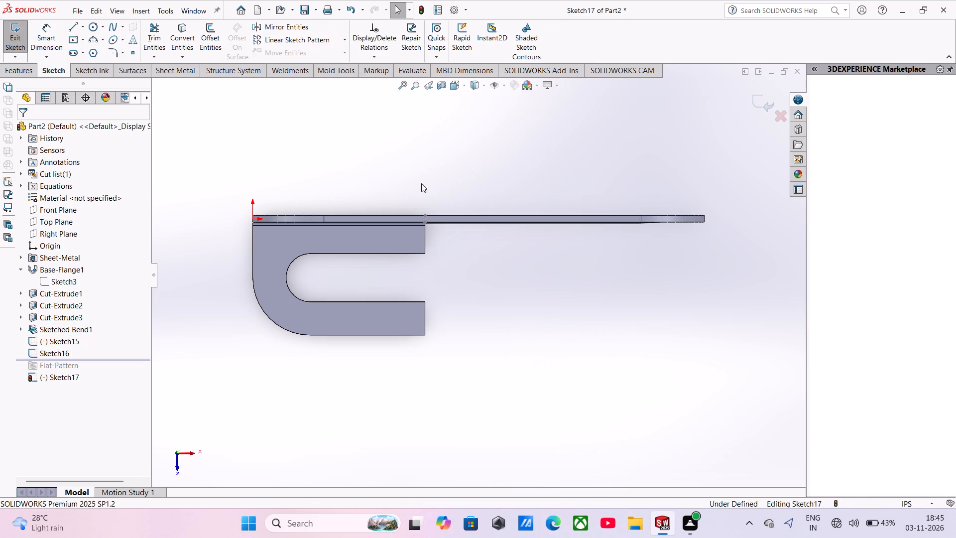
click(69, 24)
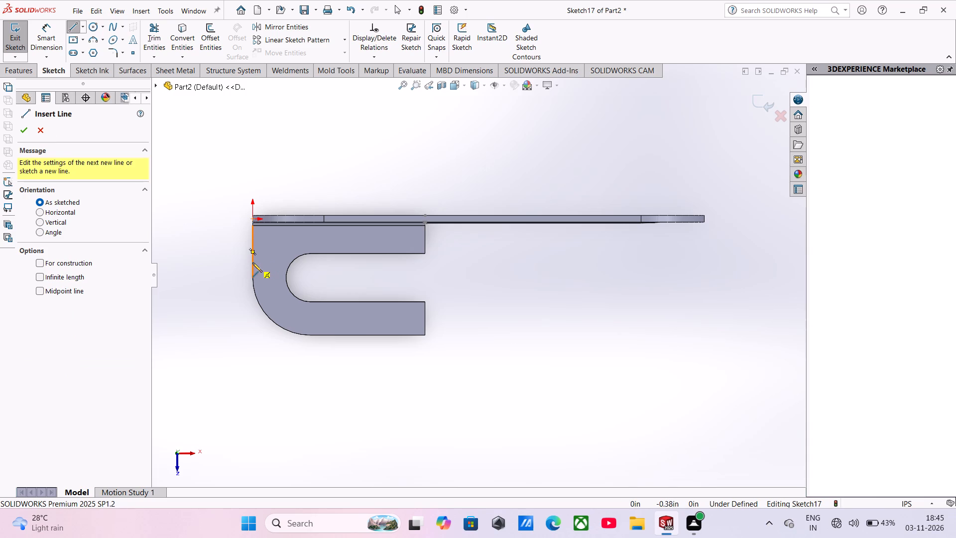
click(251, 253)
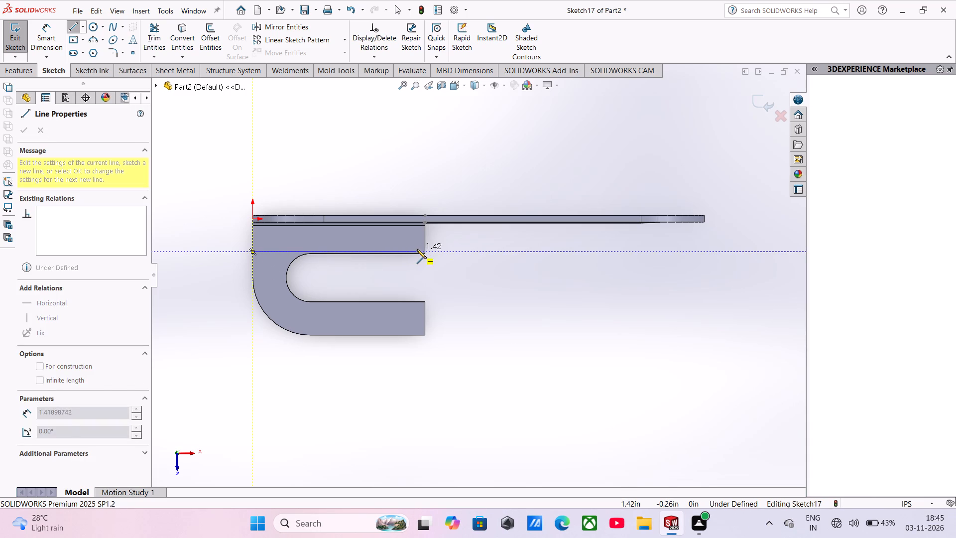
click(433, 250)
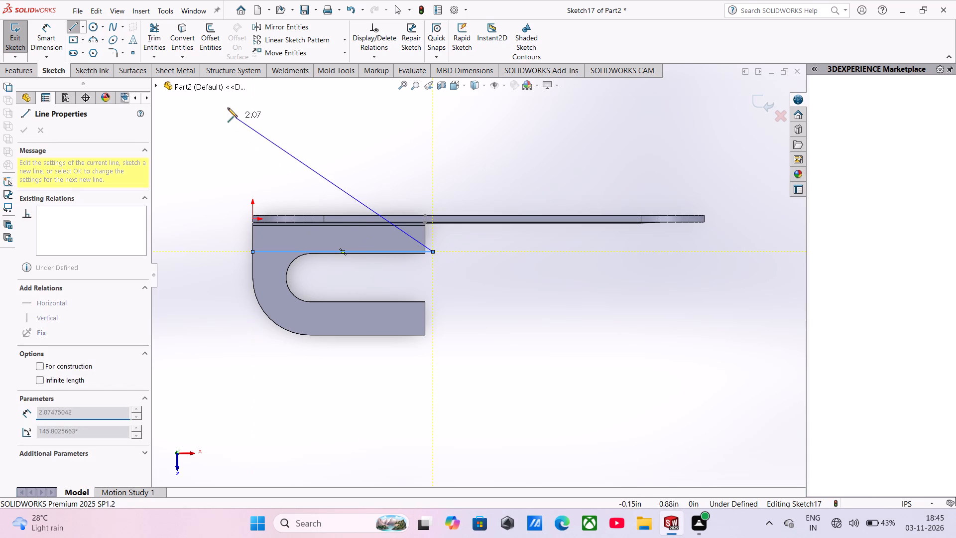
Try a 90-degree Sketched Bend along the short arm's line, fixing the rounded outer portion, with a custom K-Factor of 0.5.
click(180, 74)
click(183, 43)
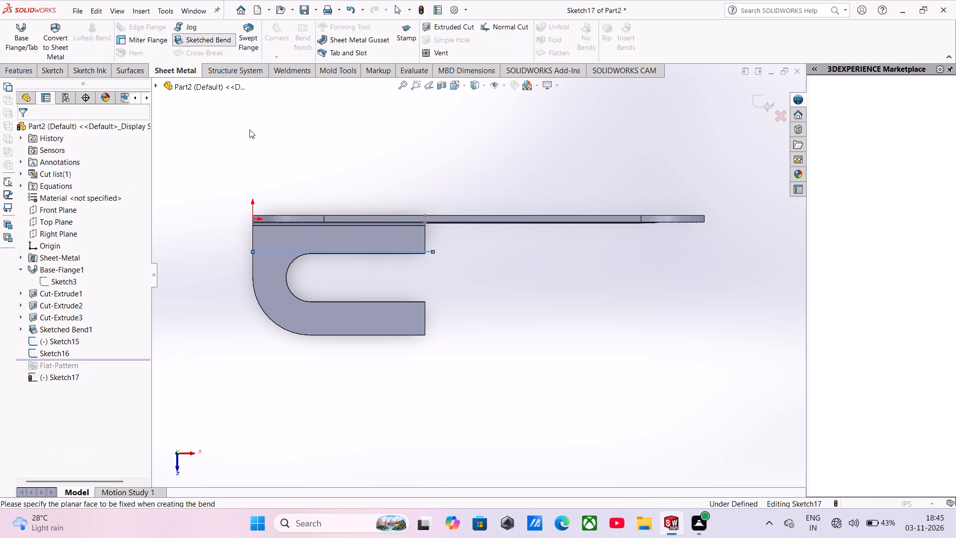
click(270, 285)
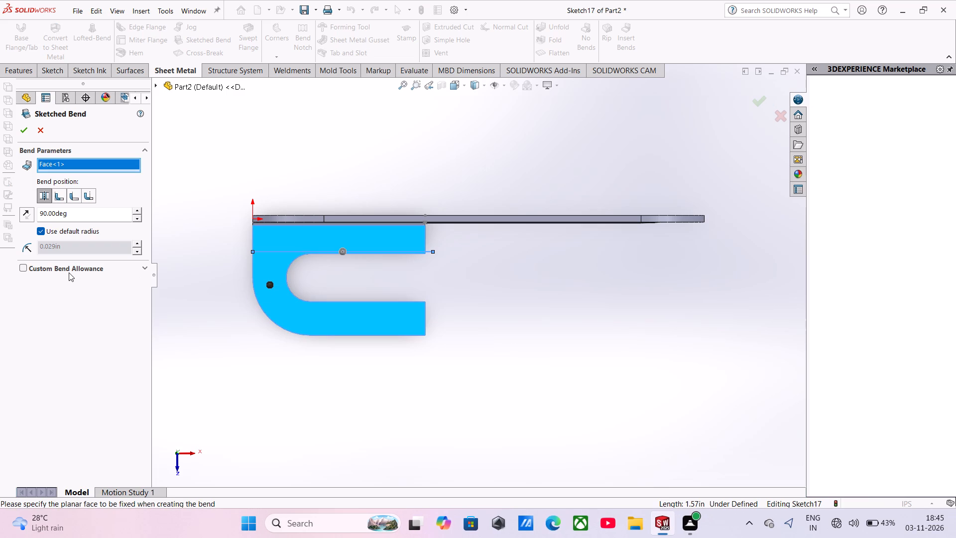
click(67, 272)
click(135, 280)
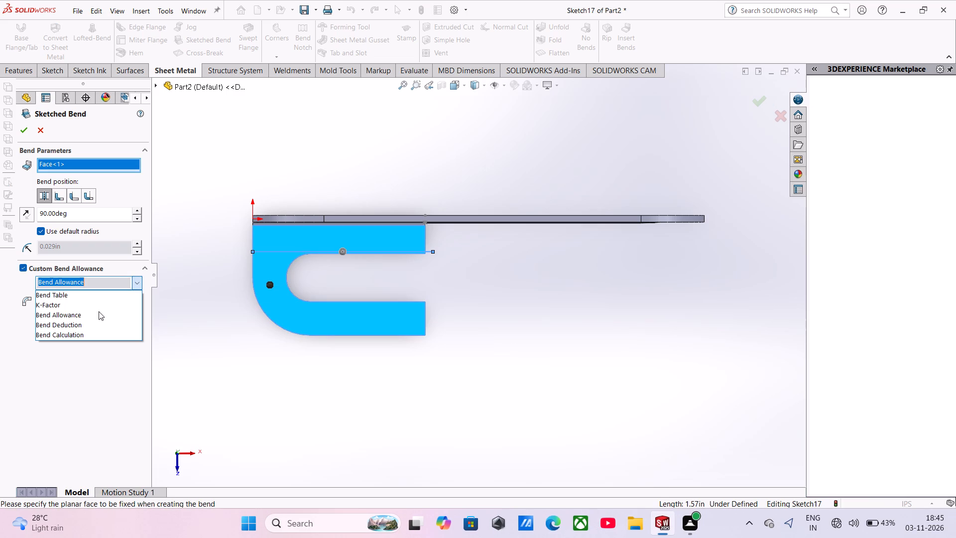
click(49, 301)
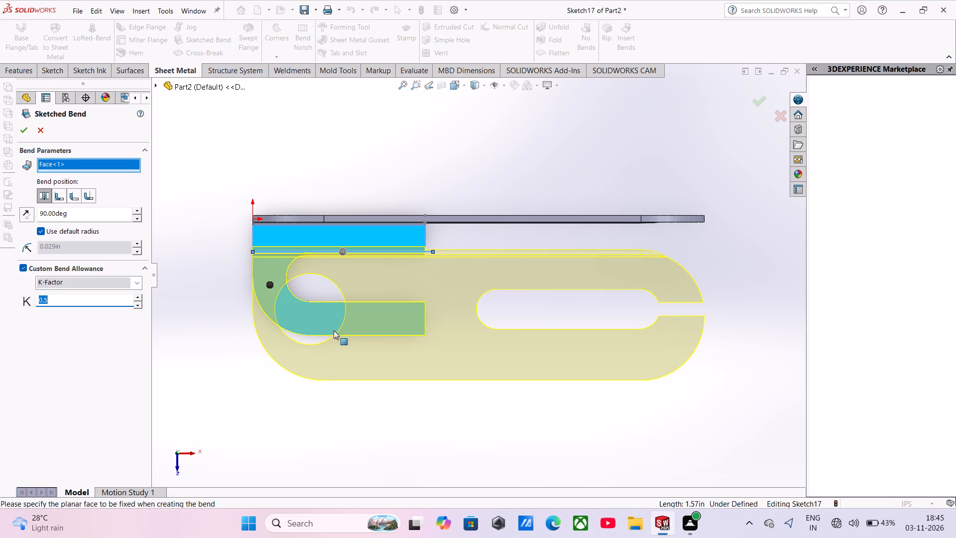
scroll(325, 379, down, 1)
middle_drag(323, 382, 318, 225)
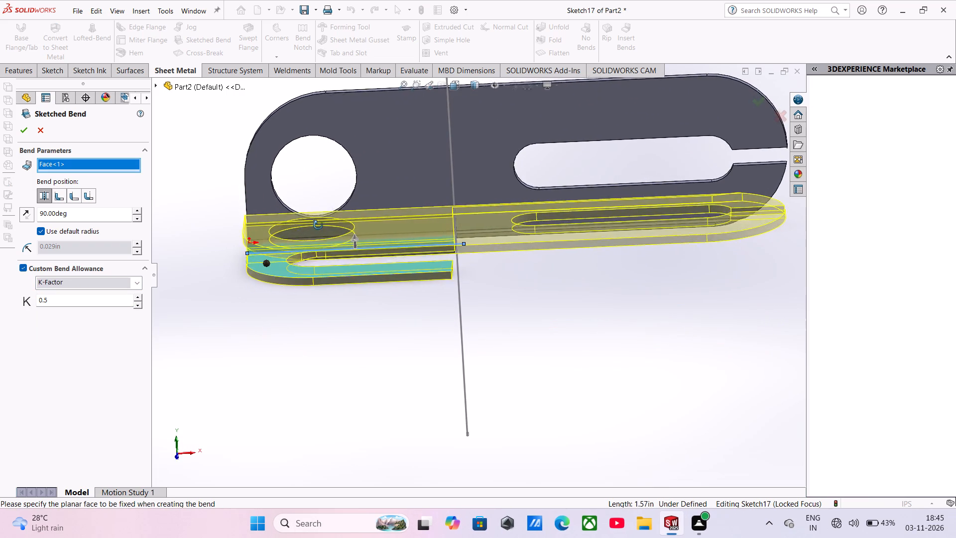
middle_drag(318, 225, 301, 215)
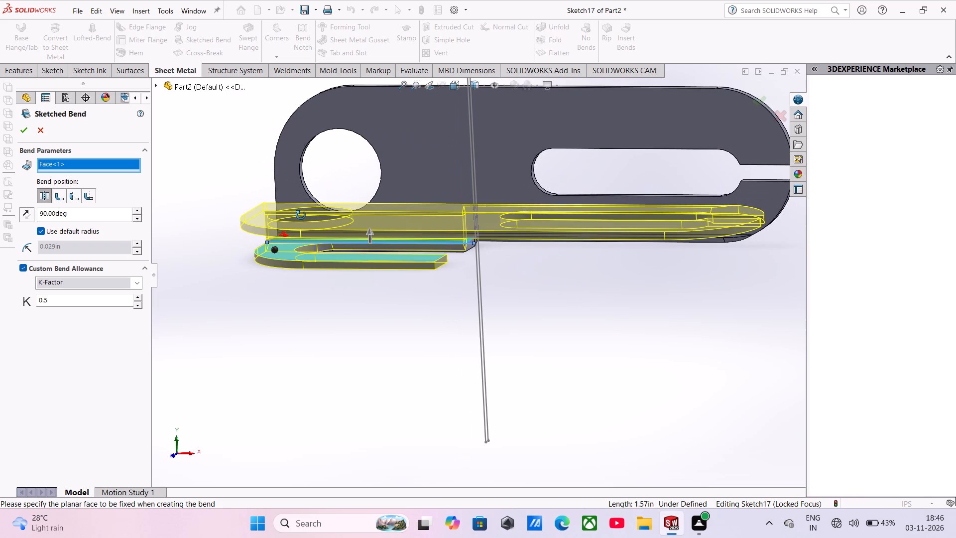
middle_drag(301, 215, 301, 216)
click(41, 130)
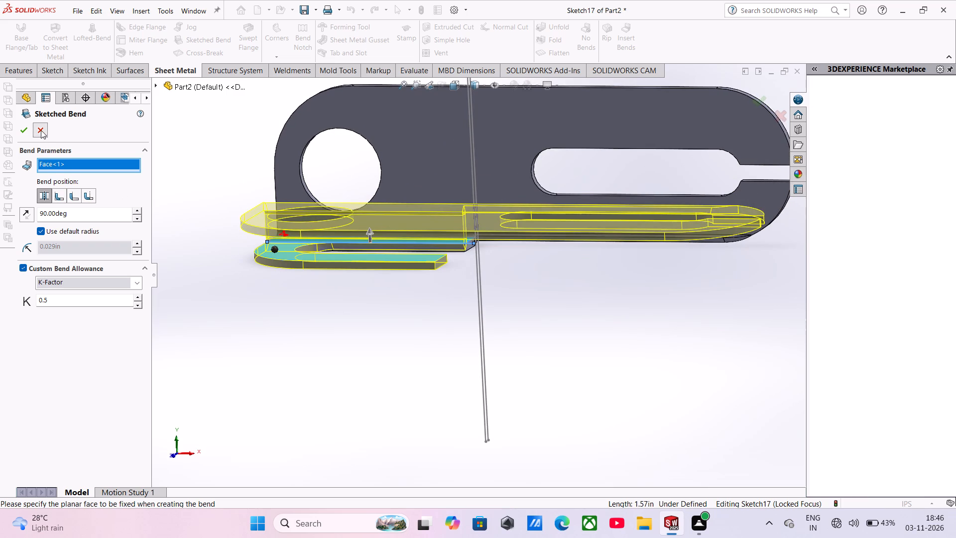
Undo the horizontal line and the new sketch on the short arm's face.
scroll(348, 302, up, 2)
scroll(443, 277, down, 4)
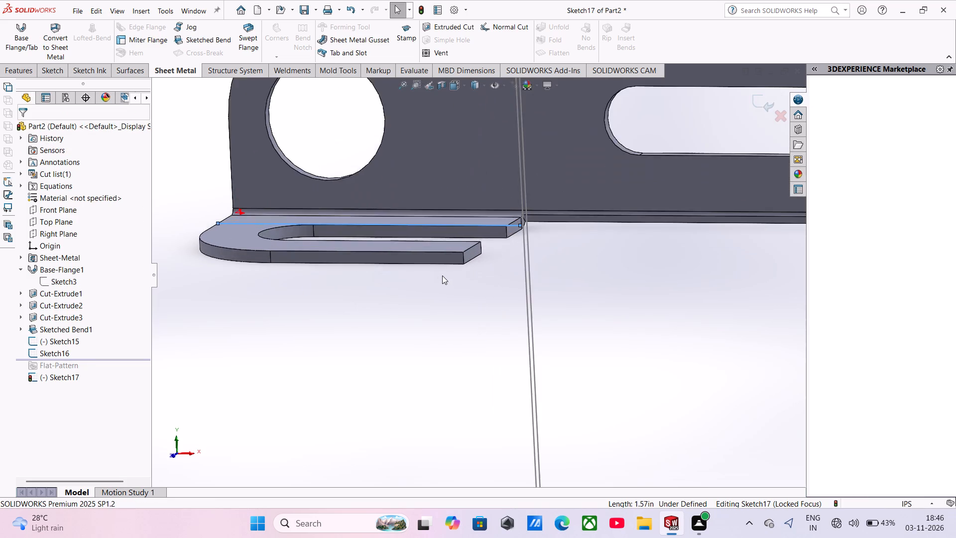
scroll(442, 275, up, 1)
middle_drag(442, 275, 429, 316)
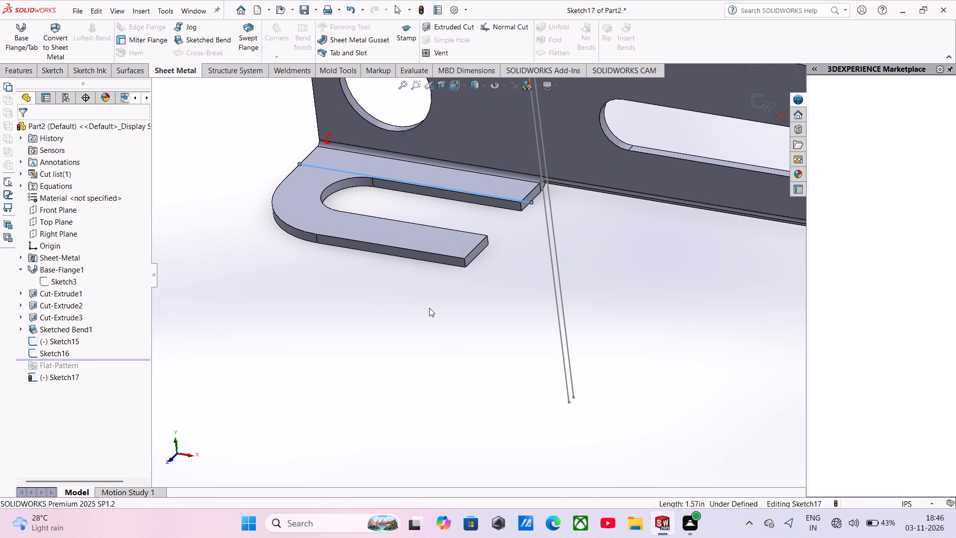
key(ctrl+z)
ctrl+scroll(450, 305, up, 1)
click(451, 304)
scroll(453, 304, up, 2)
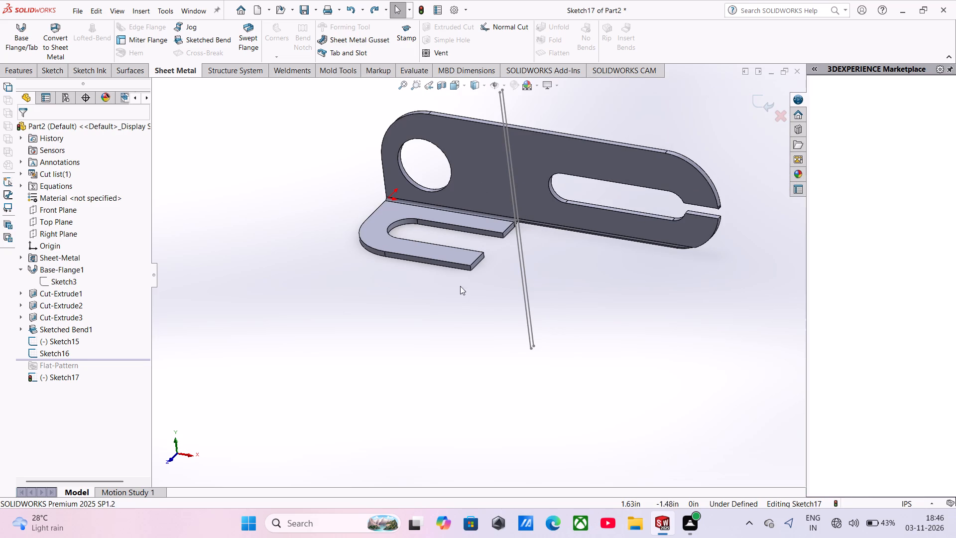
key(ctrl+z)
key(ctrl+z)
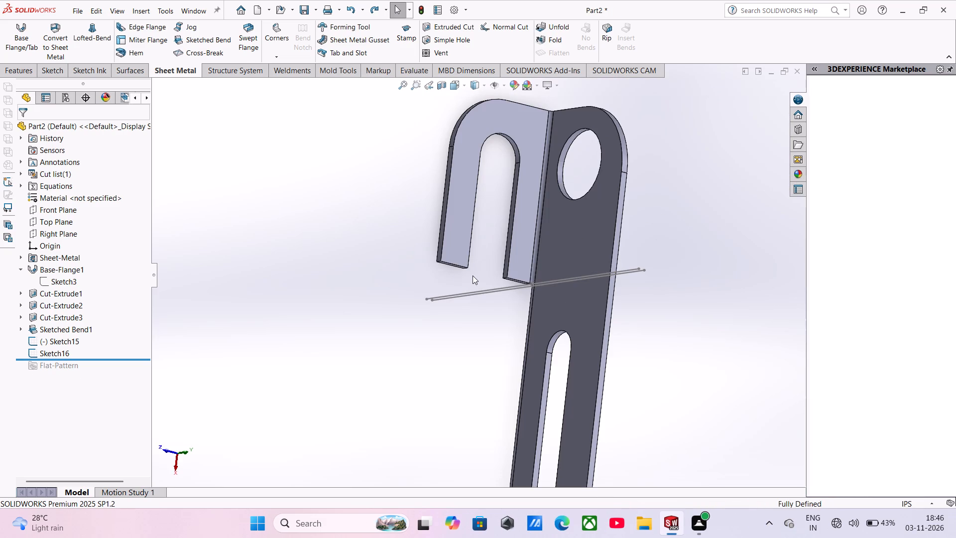
Undo the converted bend-line sketch across the long face.
key(ctrl+z)
key(ctrl+z)
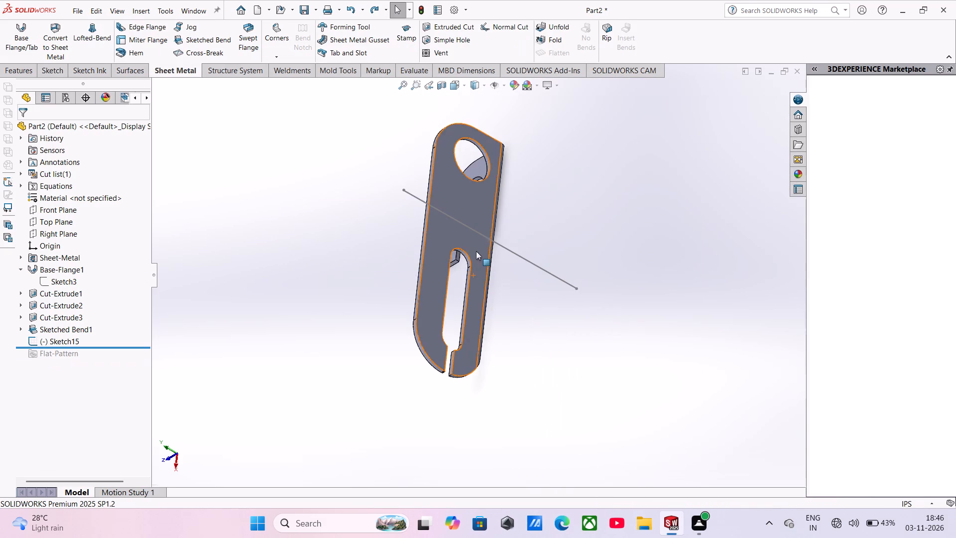
Delete the remaining bend-line sketch that crosses the long face between the hole and the slot.
click(501, 248)
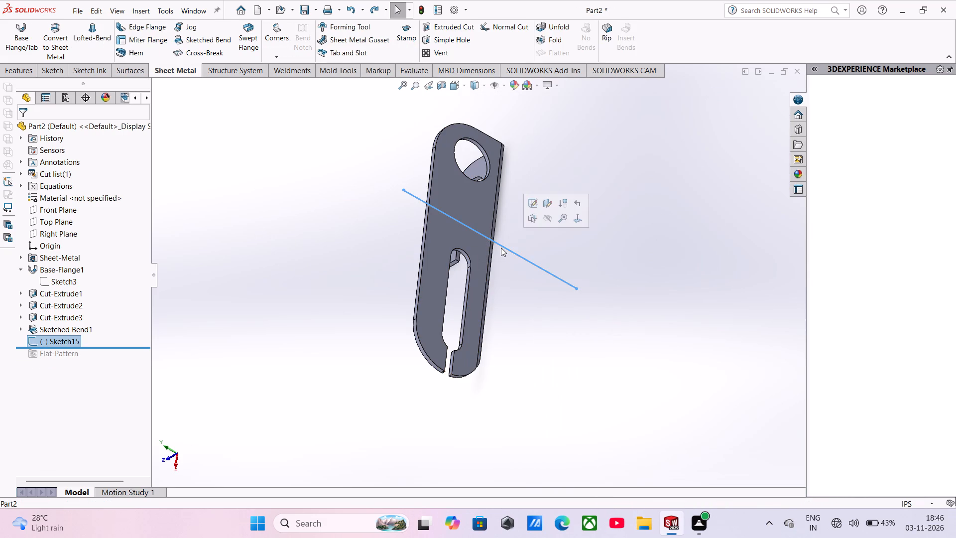
key(Delete)
Examine the bent short arm and its junction with the long face from several angles.
middle_drag(501, 248, 528, 222)
scroll(501, 248, up, 1)
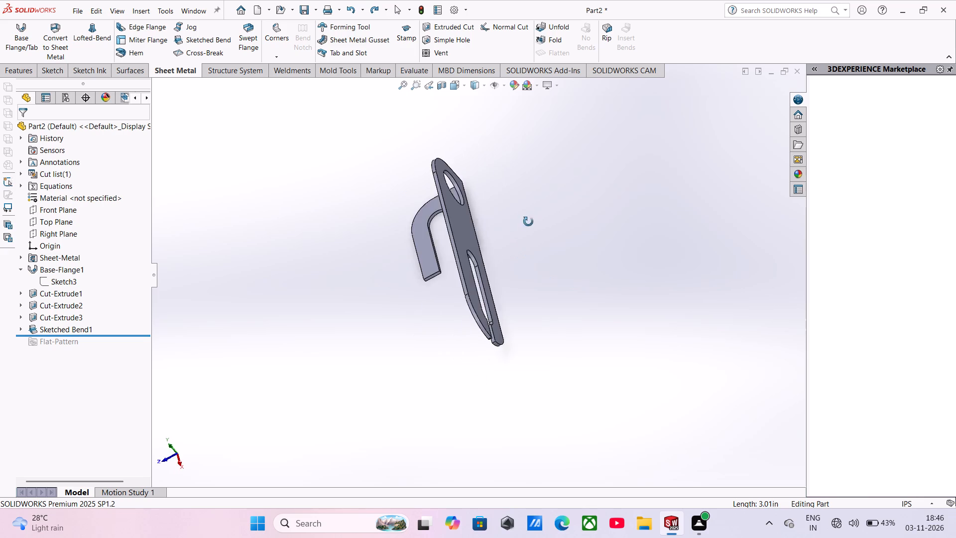
middle_drag(528, 222, 608, 122)
scroll(569, 190, down, 3)
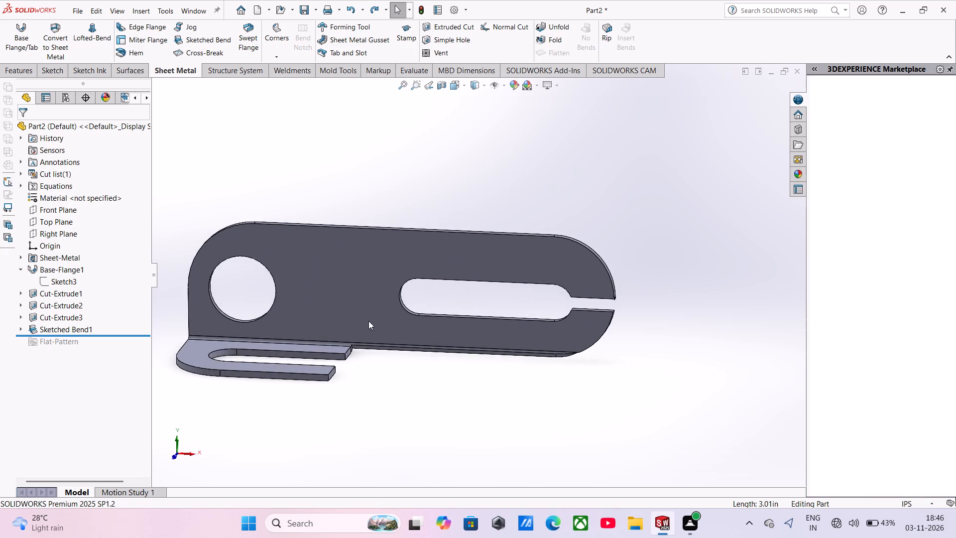
scroll(364, 326, down, 9)
middle_drag(447, 382, 423, 404)
scroll(423, 403, down, 1)
scroll(425, 402, up, 4)
scroll(465, 357, up, 3)
middle_drag(467, 351, 447, 359)
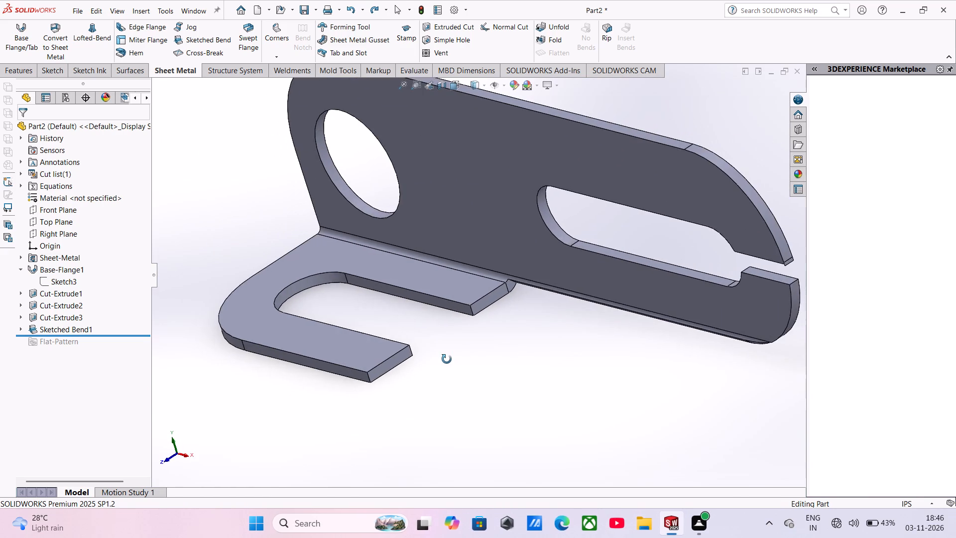
middle_drag(447, 359, 477, 322)
scroll(477, 322, up, 3)
Delete the Sketched Bend feature that folds the short slotted arm.
drag(169, 317, 163, 320)
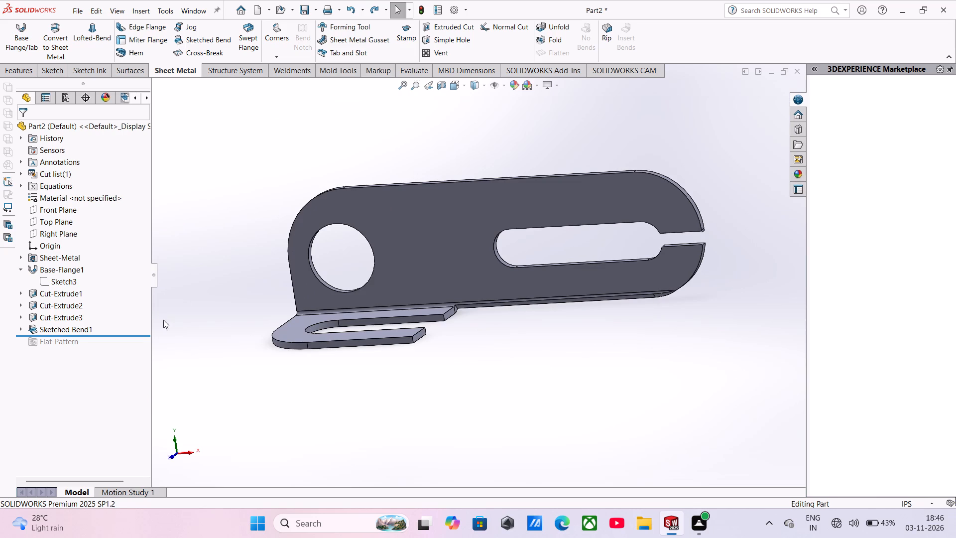
drag(163, 320, 143, 324)
right_click(66, 332)
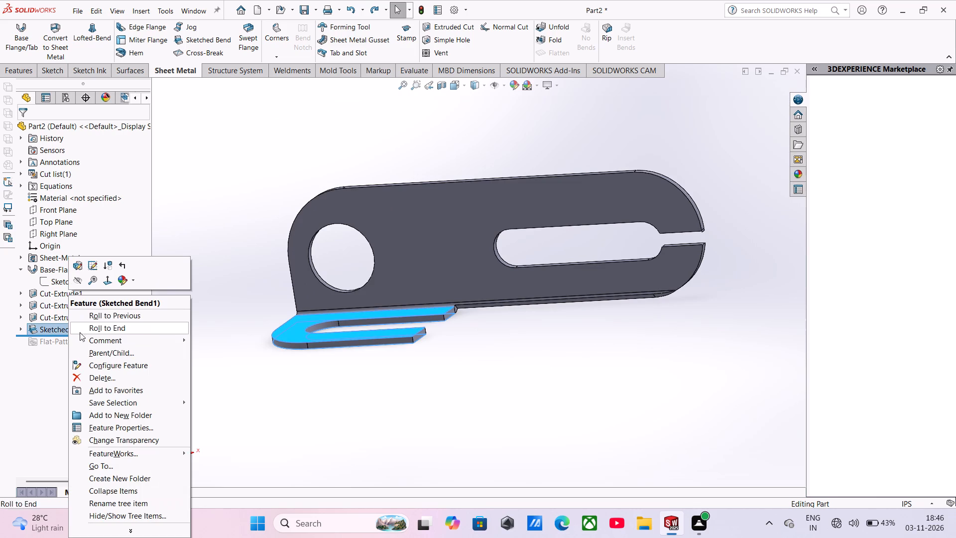
click(93, 377)
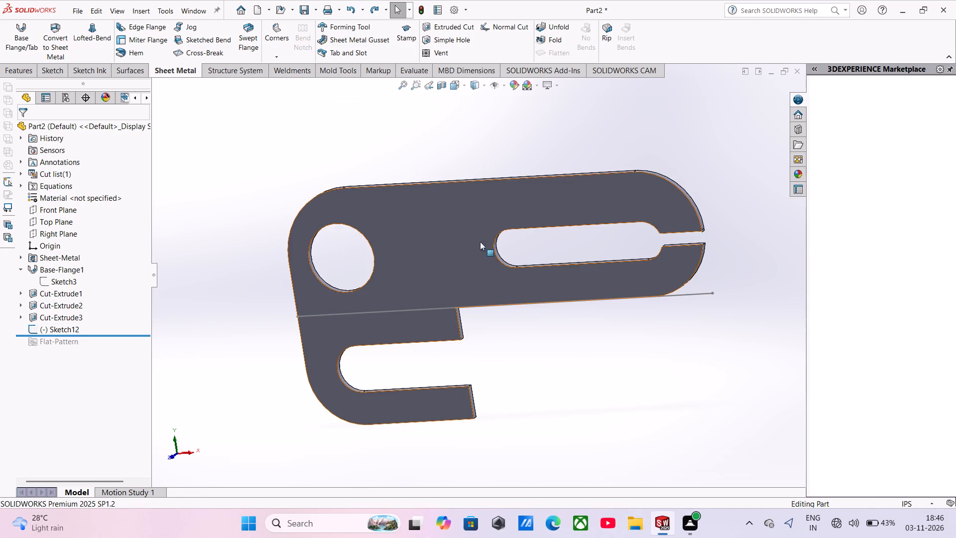
Delete the horizontal bend-line sketch between the long and short arms, accepting that its derived sketches become underived.
middle_drag(499, 301, 513, 235)
scroll(522, 234, up, 1)
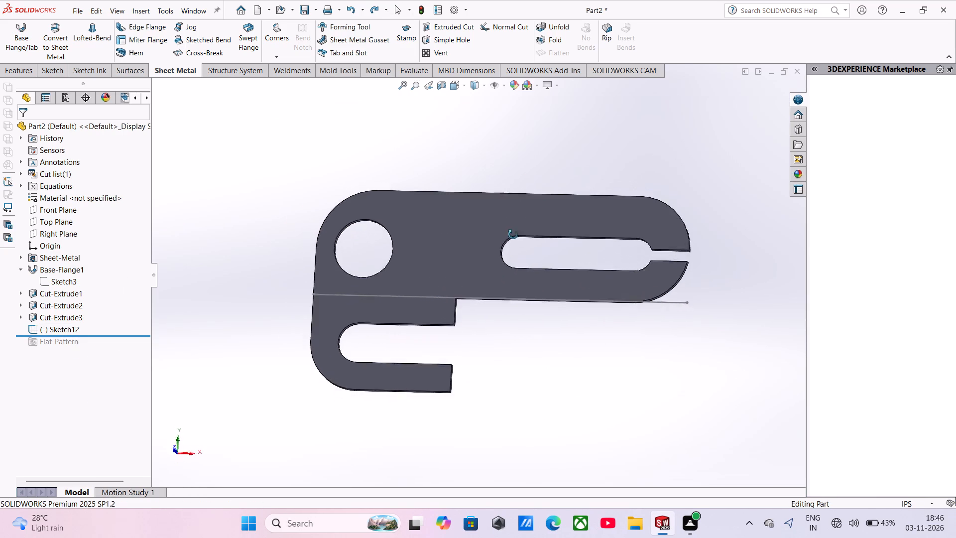
middle_drag(513, 235, 516, 235)
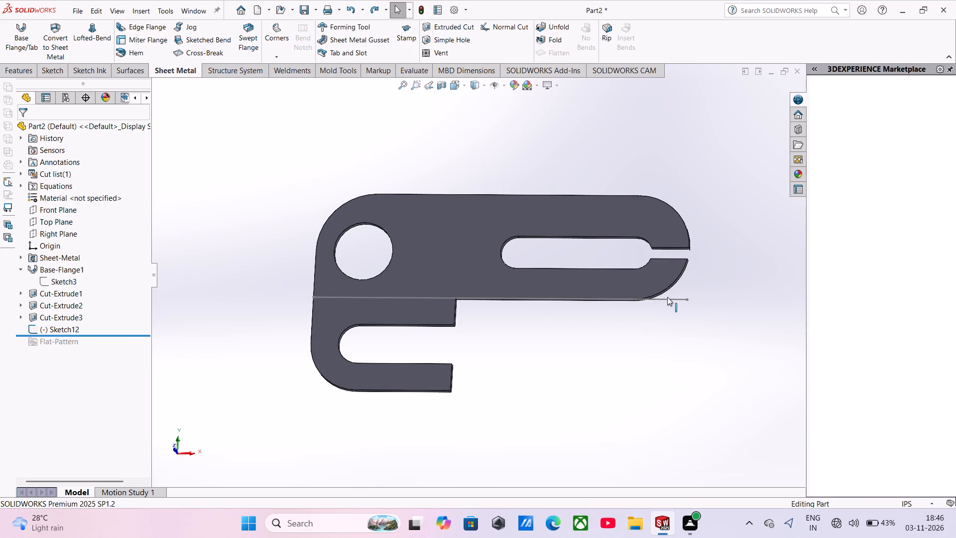
click(667, 297)
key(Delete)
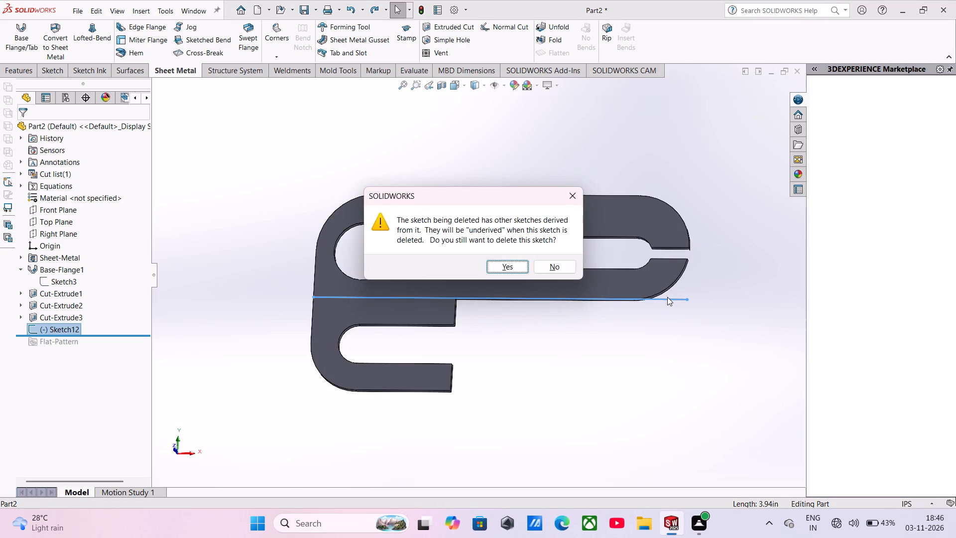
click(496, 265)
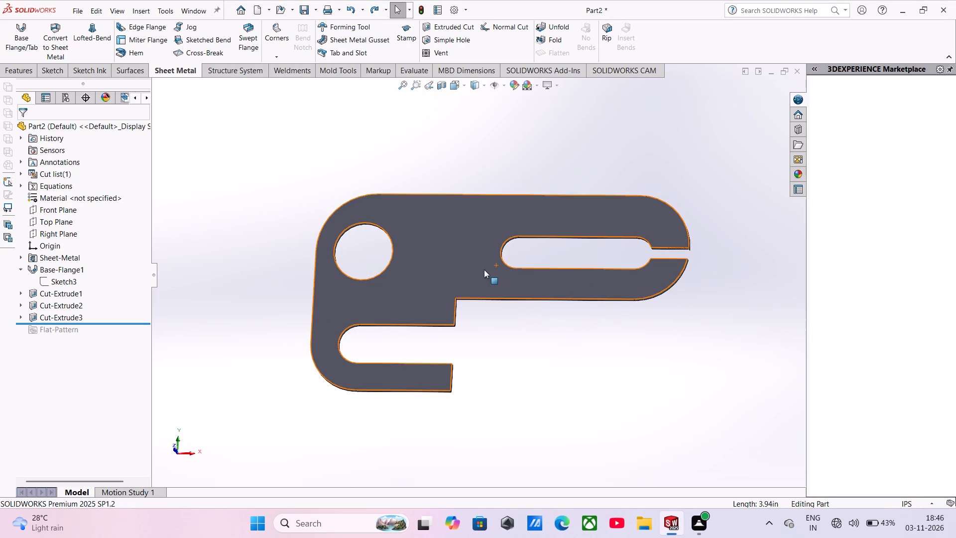
On the flat flange face, sketch a vertical line about 1.27 in long from the inner corner past the opposite long edge.
middle_drag(484, 269, 483, 255)
click(468, 256)
click(510, 232)
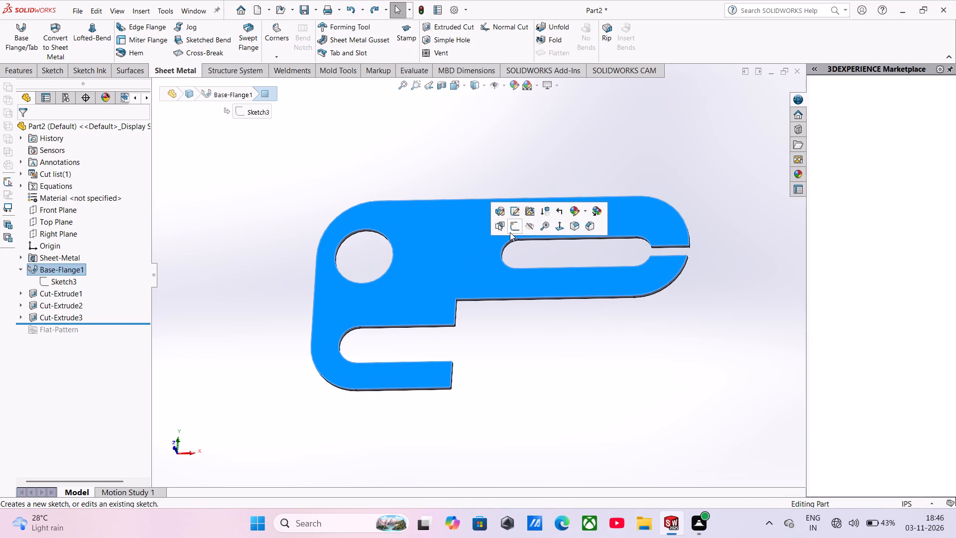
click(323, 128)
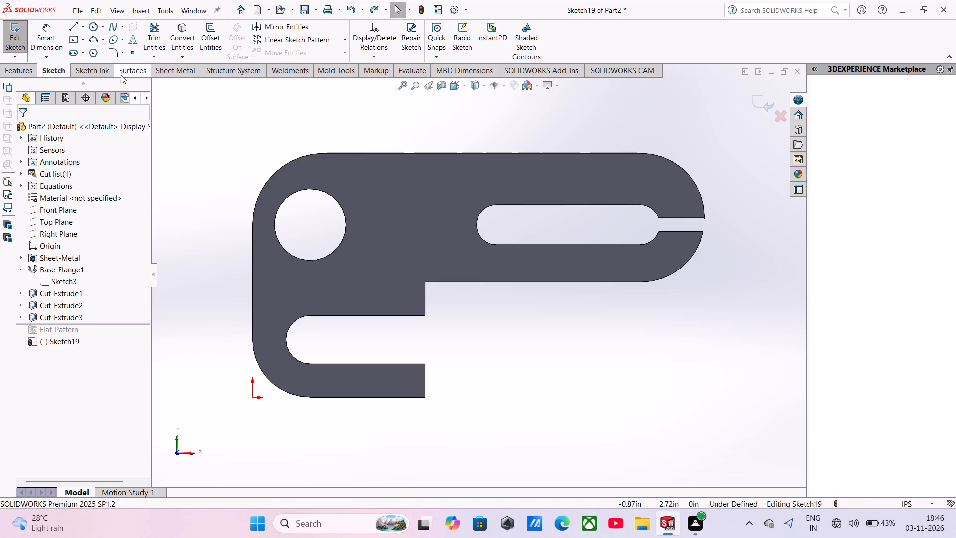
click(75, 24)
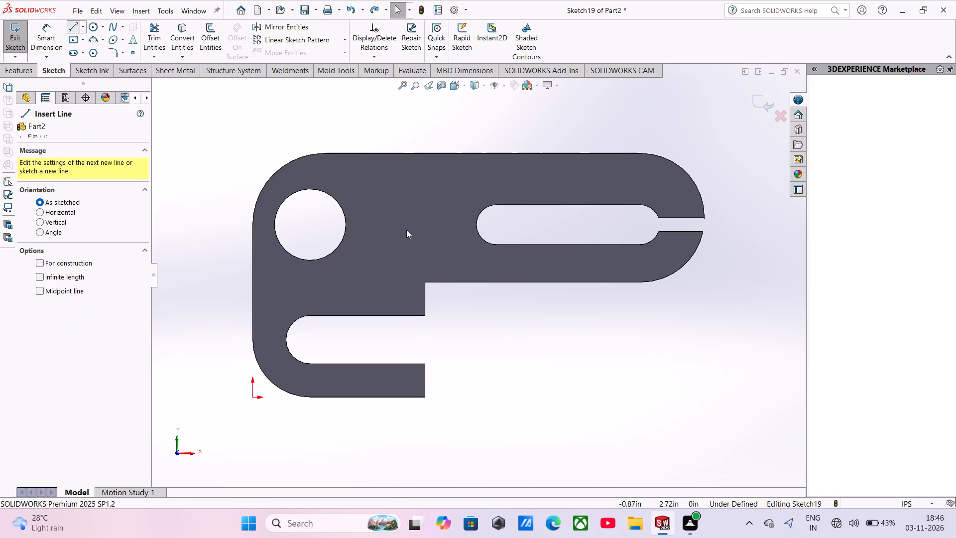
click(426, 283)
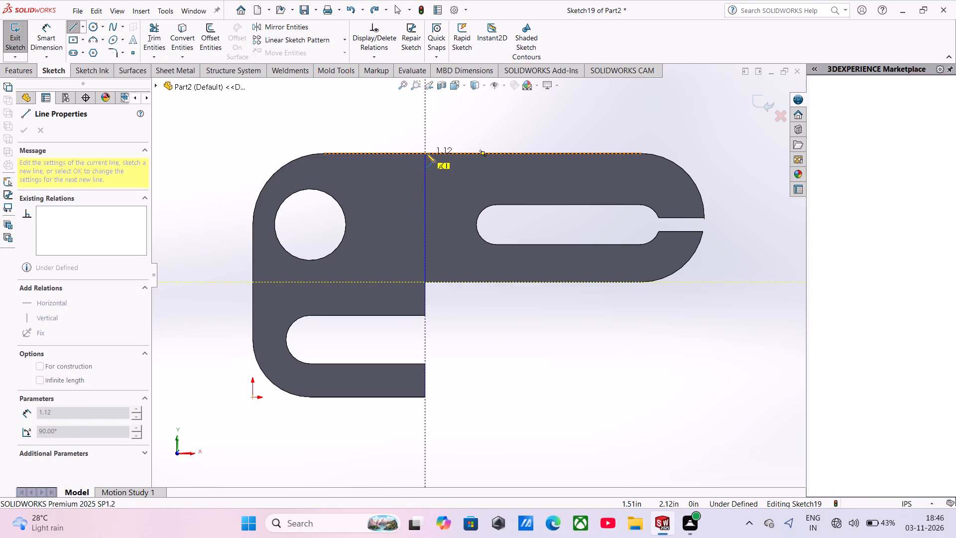
click(426, 136)
Trim the vertical line back to the long outer edge, using a converted copy of that edge and removing its leftover segments.
scroll(426, 136, down, 3)
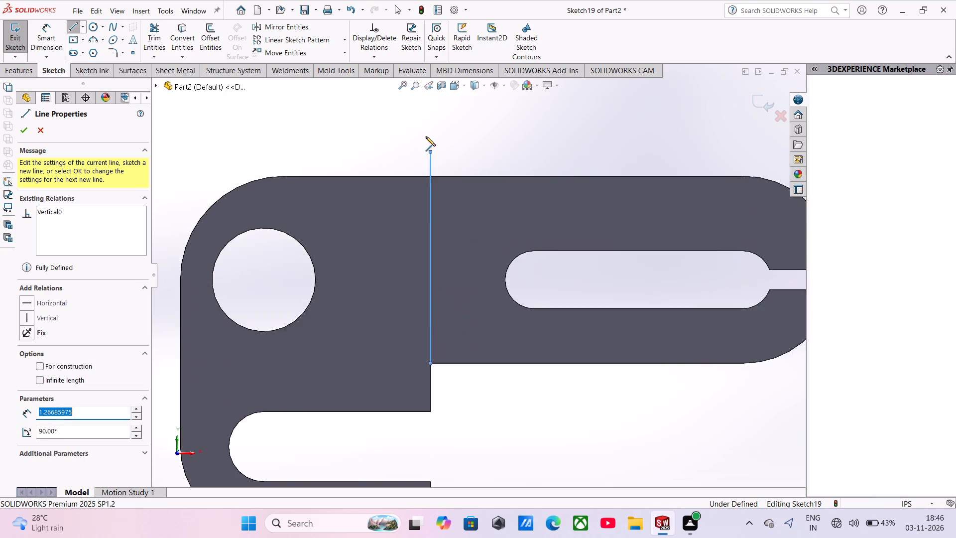
click(180, 33)
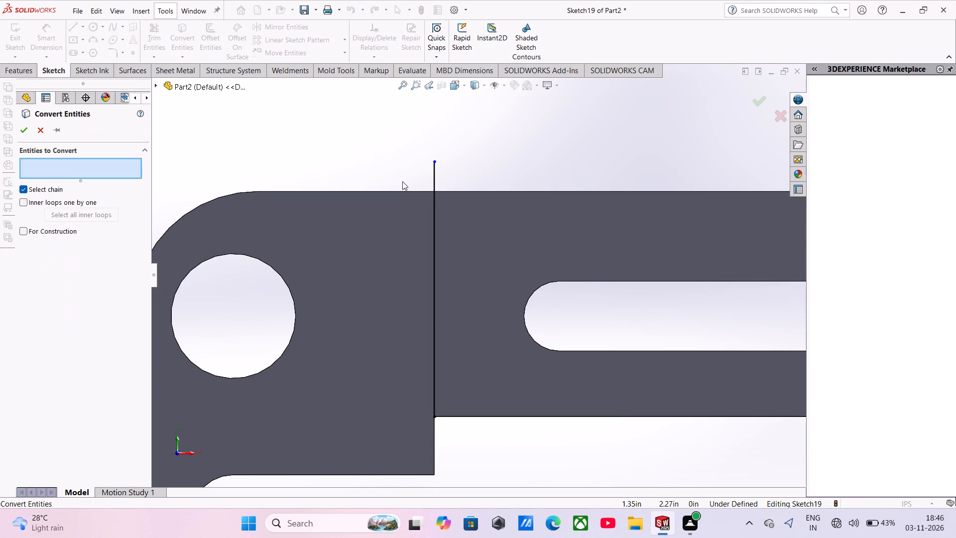
click(401, 193)
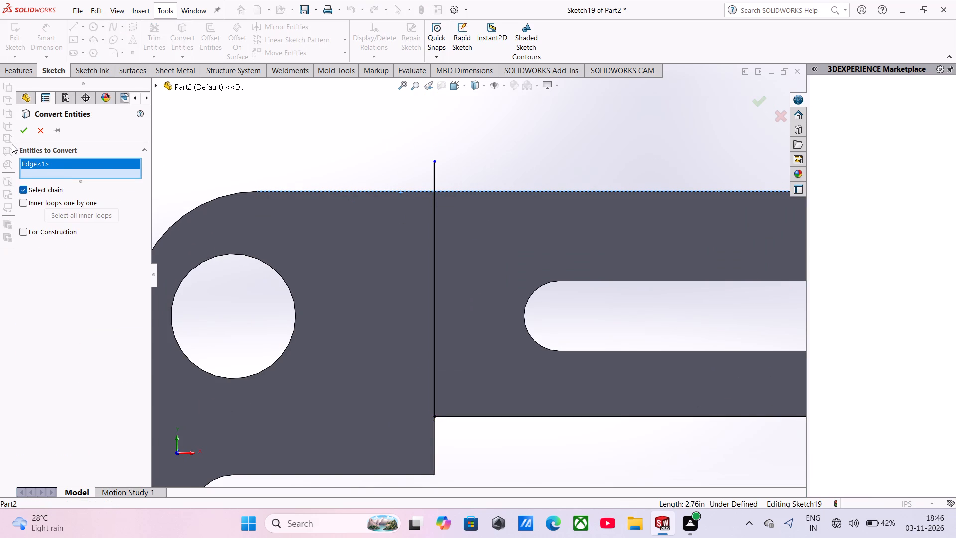
click(23, 127)
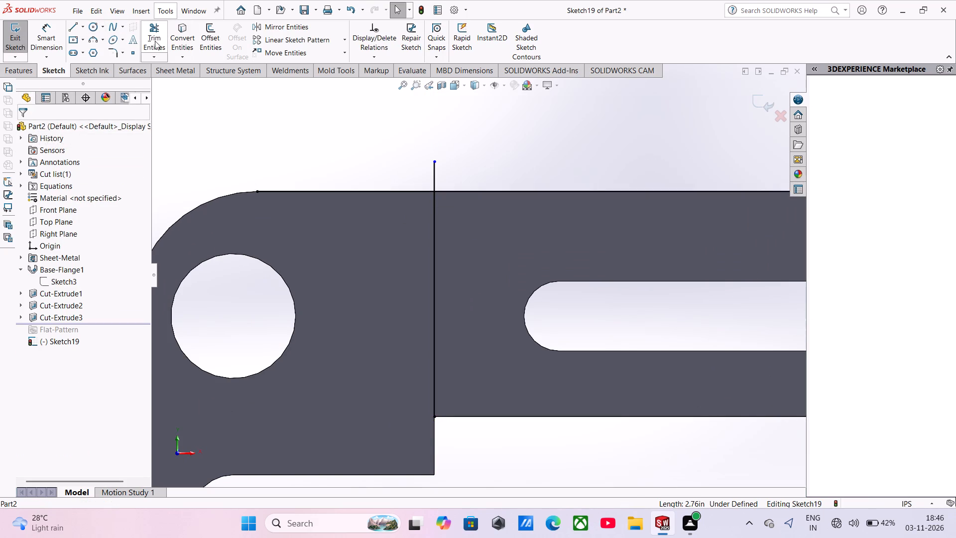
click(155, 41)
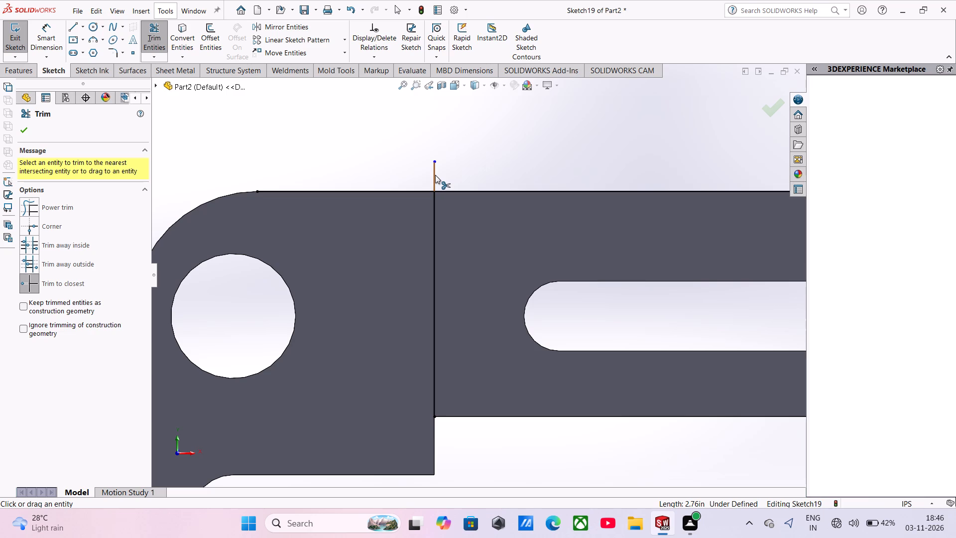
click(435, 175)
click(413, 190)
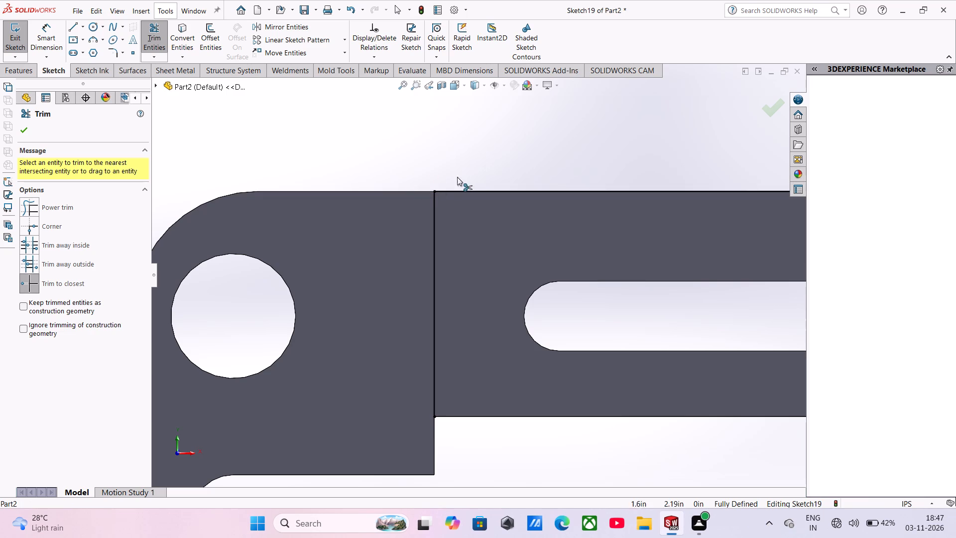
click(482, 190)
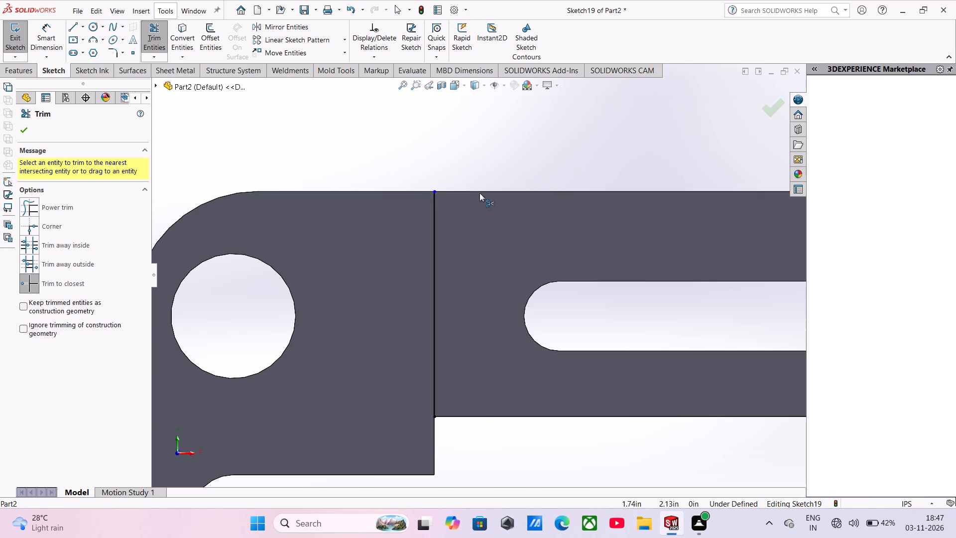
scroll(455, 232, up, 4)
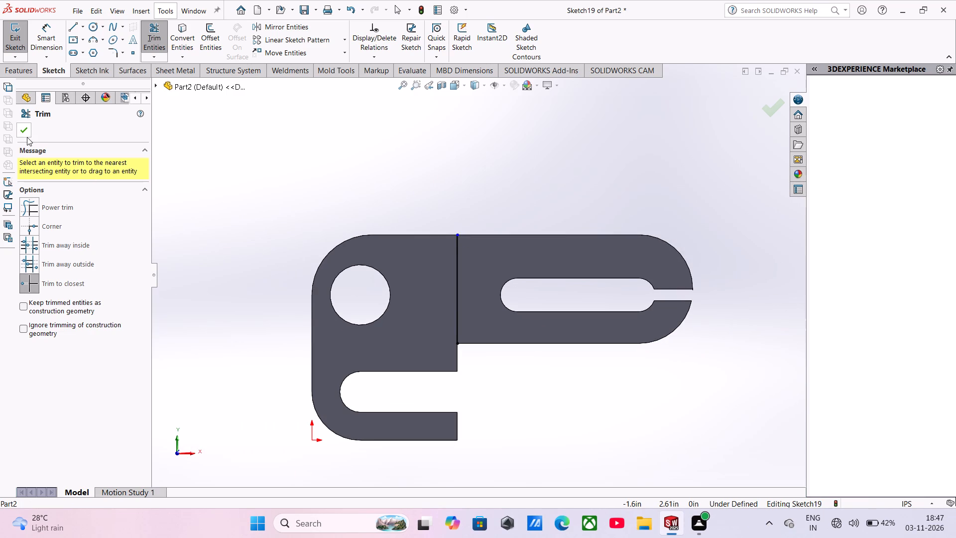
click(22, 133)
Set up a 90-degree Sketched Bend on the vertical line, fixing the portion with the round hole, with a custom K-Factor of 0.5.
click(189, 69)
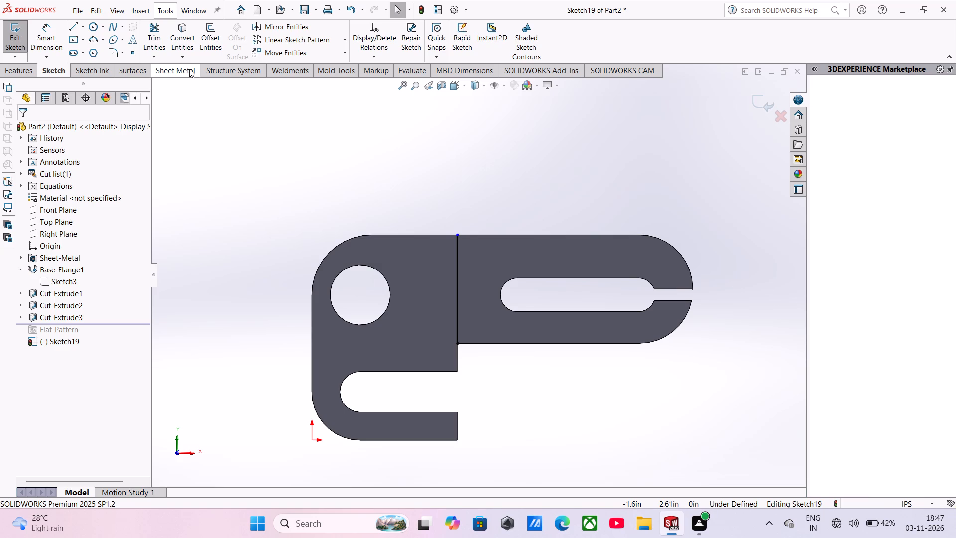
click(186, 36)
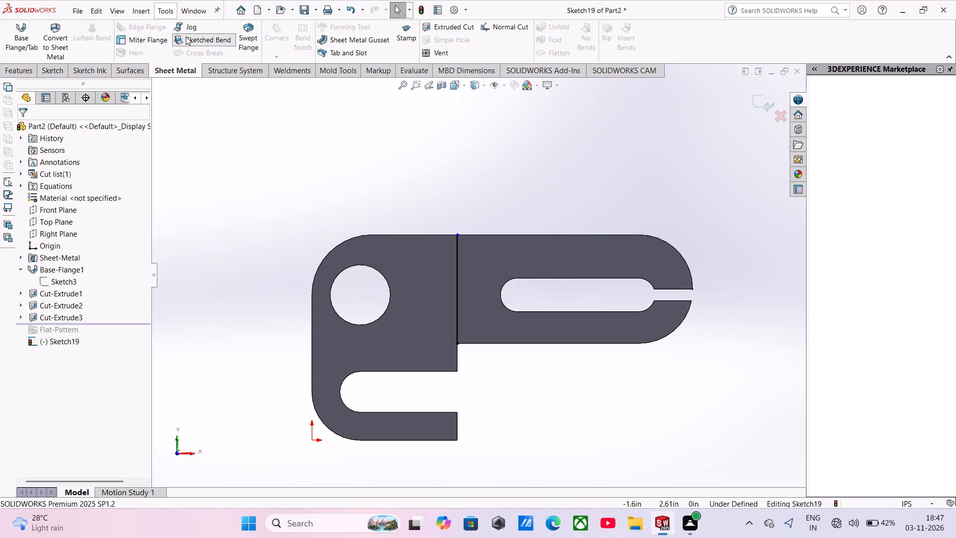
click(412, 273)
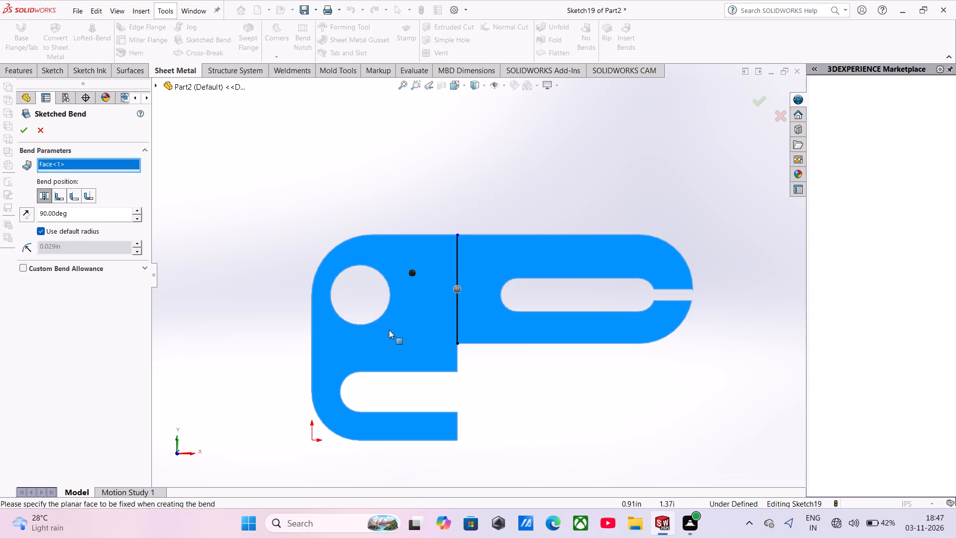
middle_drag(387, 335, 362, 365)
click(19, 271)
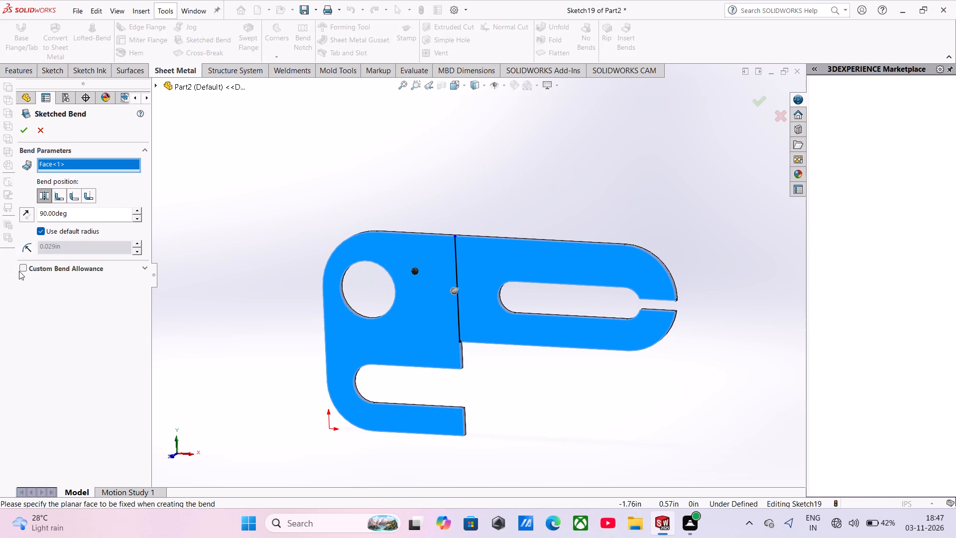
click(21, 270)
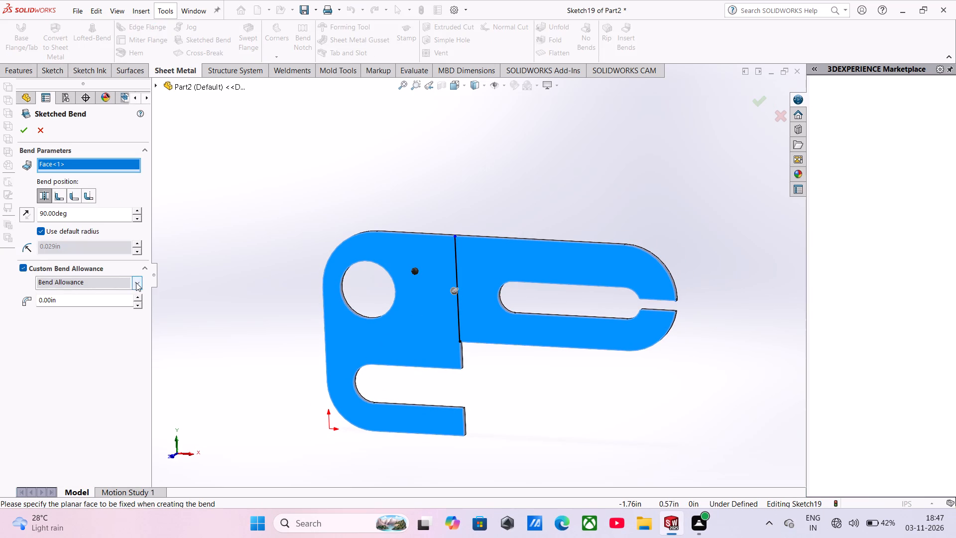
click(136, 282)
click(73, 306)
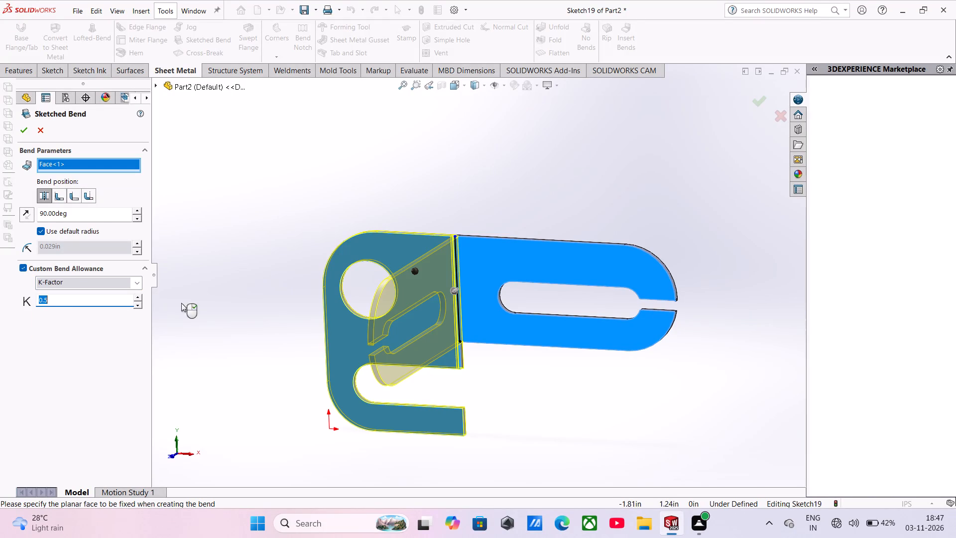
middle_drag(267, 310, 265, 322)
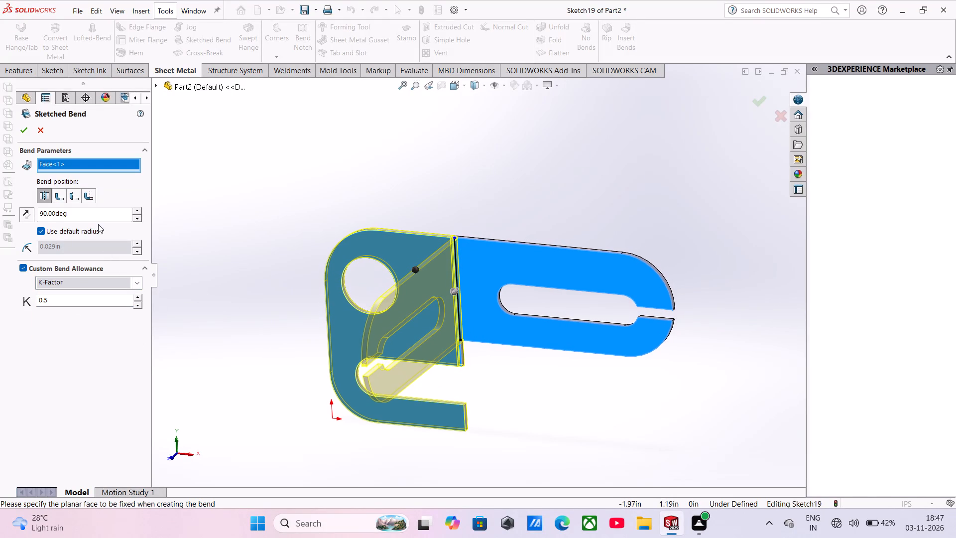
Reverse the direction of the long slotted arm's bend, set its angle to 32 degrees and finish the Sketched Bend.
click(137, 211)
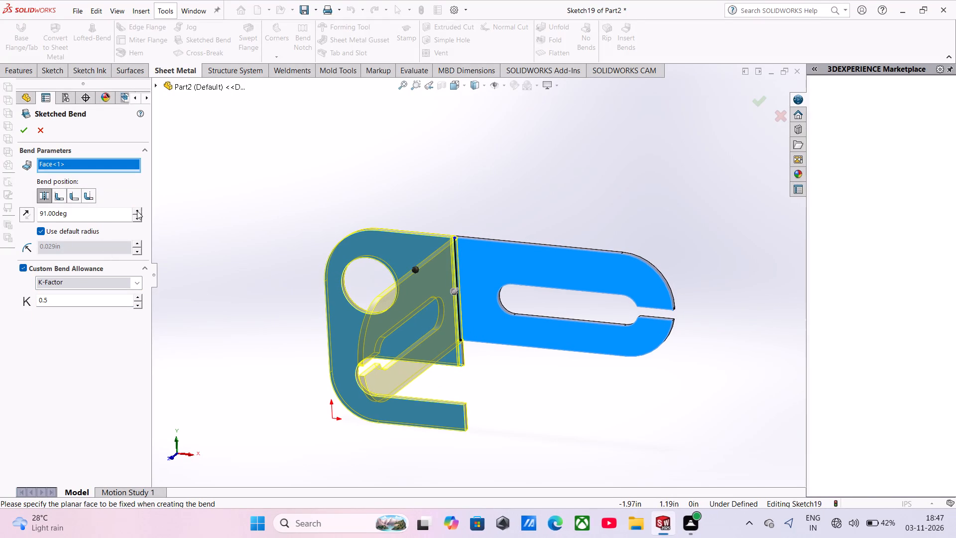
click(26, 217)
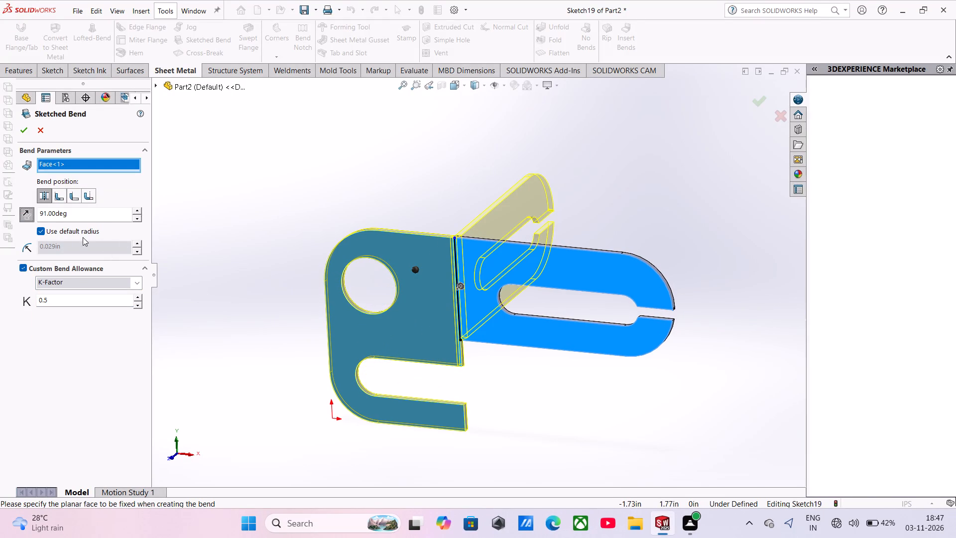
triple_click(133, 218)
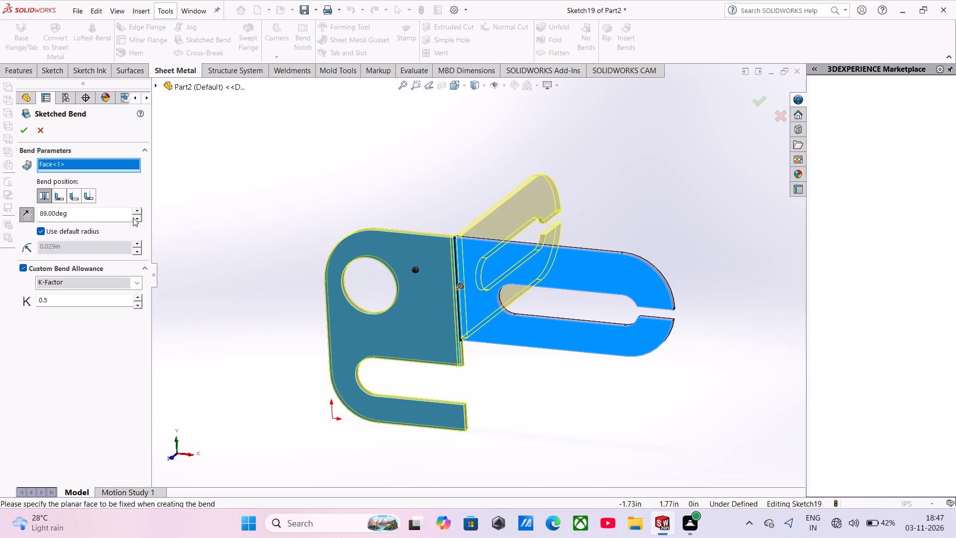
click(133, 218)
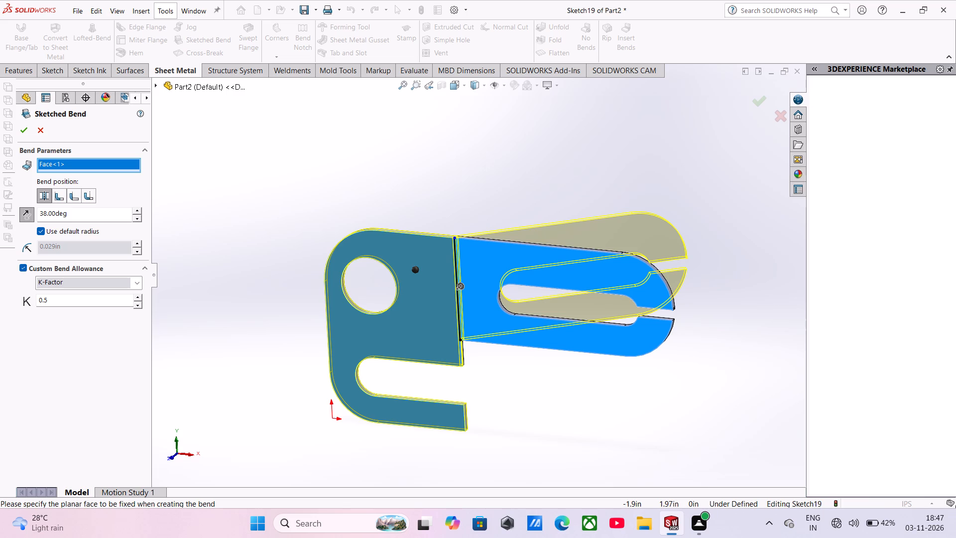
drag(84, 213, 14, 220)
text(32)
key(Return)
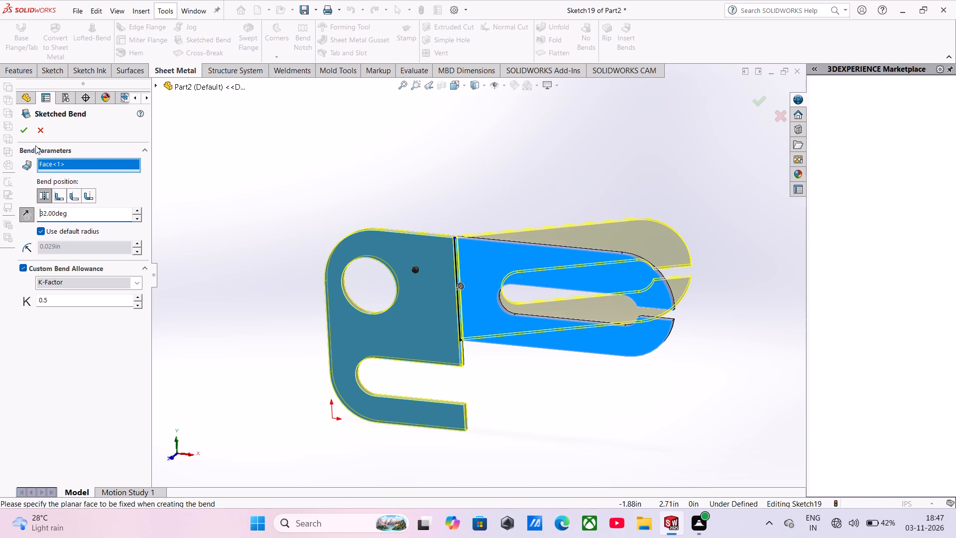
click(19, 135)
Examine the bent long arm and its junction with the round-hole flange from several sides.
scroll(493, 301, up, 2)
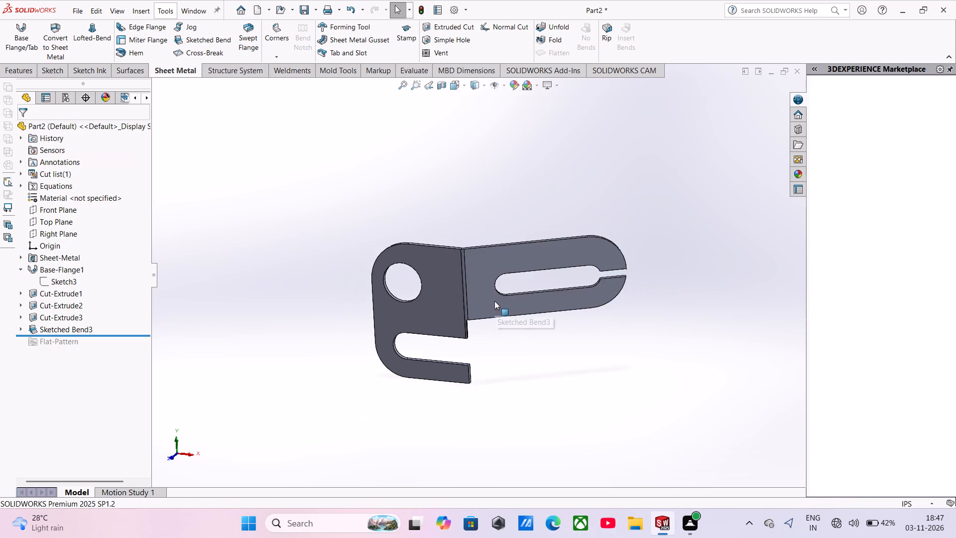
scroll(494, 301, up, 1)
middle_drag(486, 306, 473, 328)
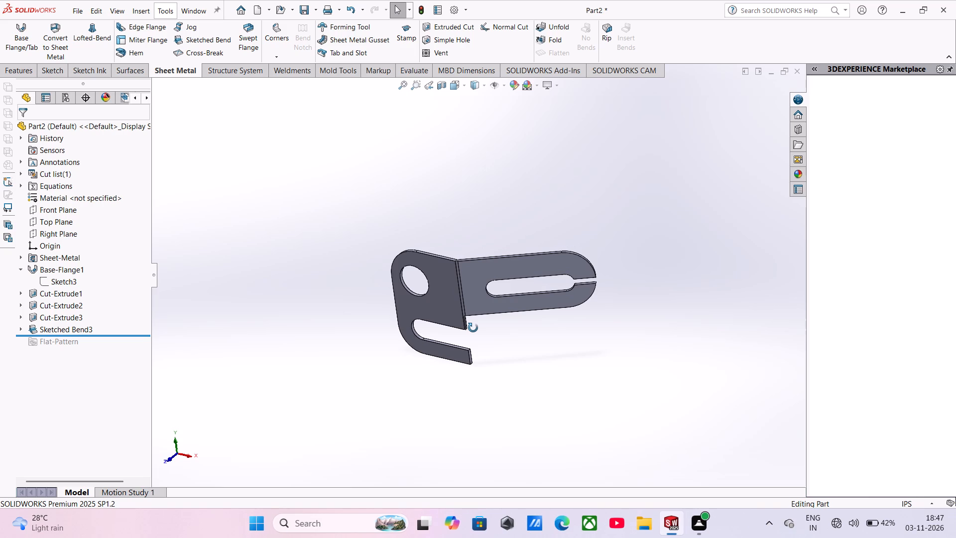
middle_drag(473, 328, 513, 319)
scroll(466, 322, down, 4)
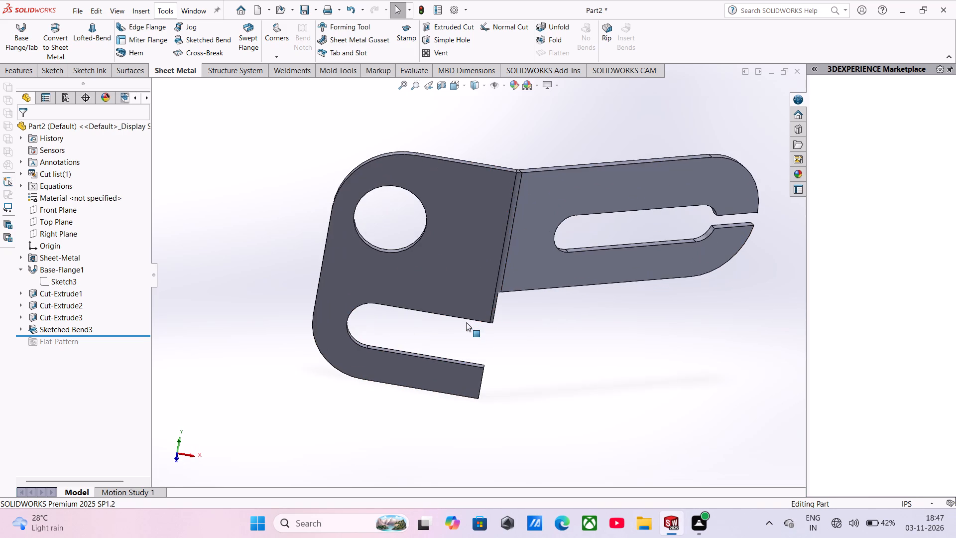
middle_drag(478, 327, 627, 340)
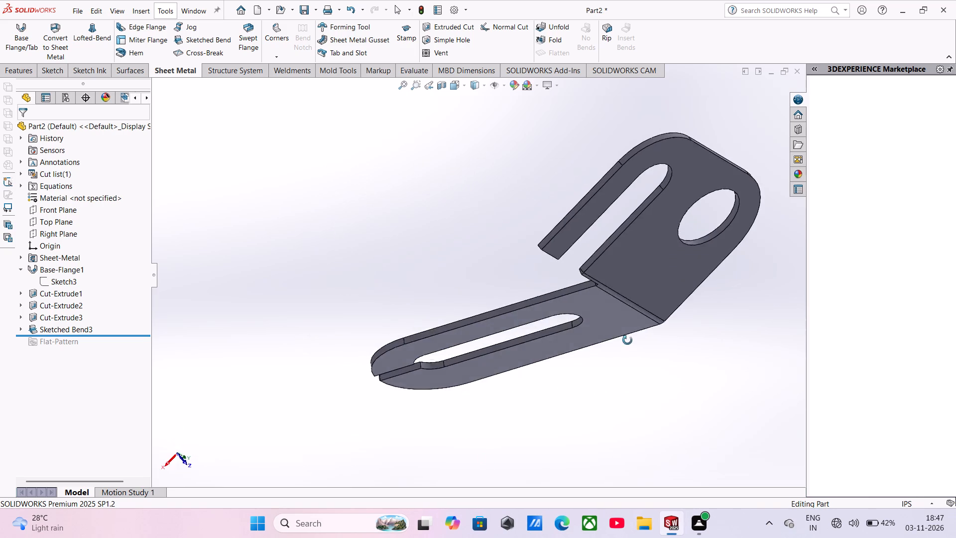
middle_drag(627, 340, 737, 277)
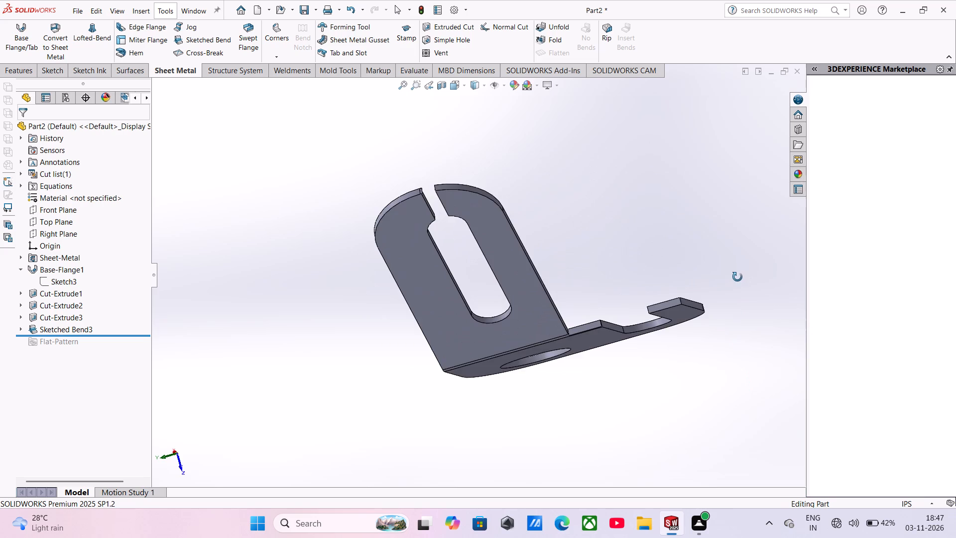
middle_drag(737, 277, 851, 266)
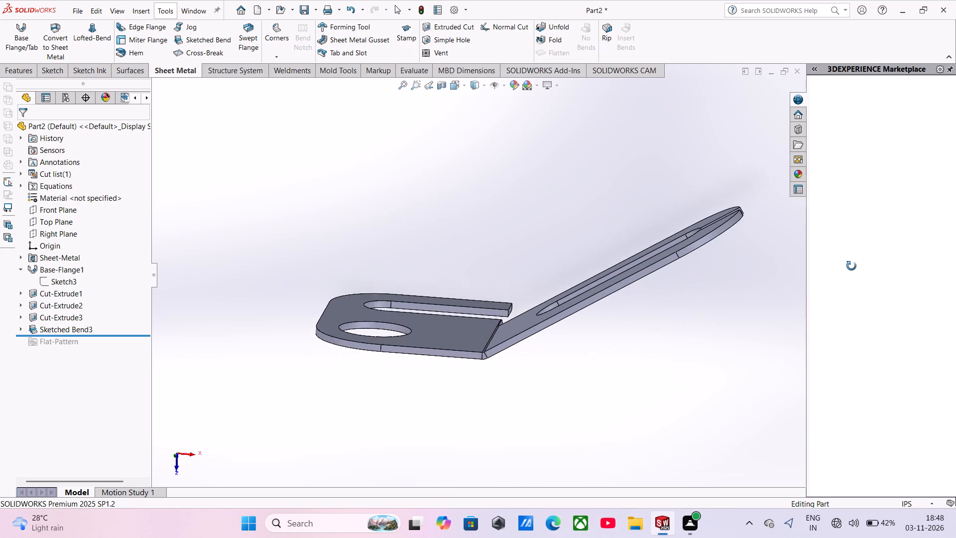
middle_drag(851, 266, 831, 155)
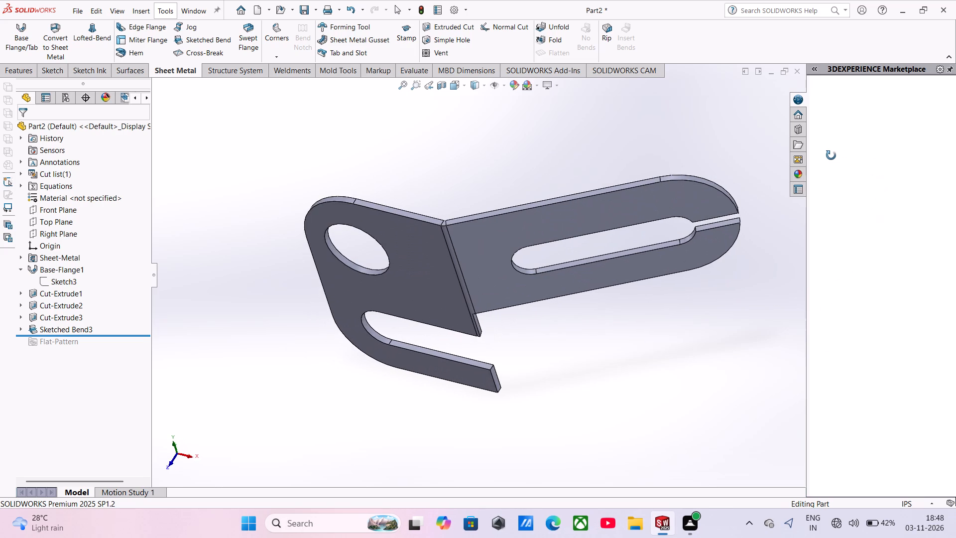
middle_drag(831, 155, 832, 155)
scroll(617, 297, down, 2)
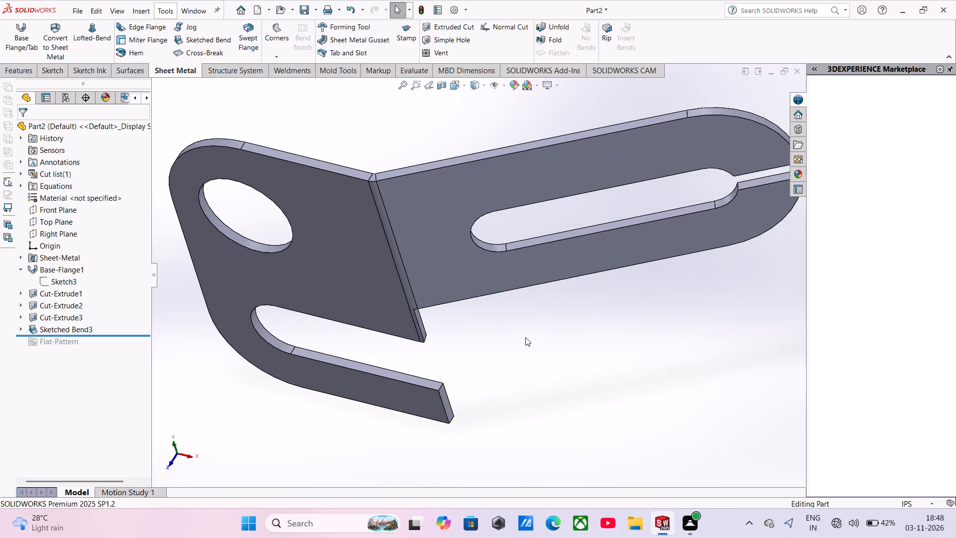
scroll(462, 342, down, 1)
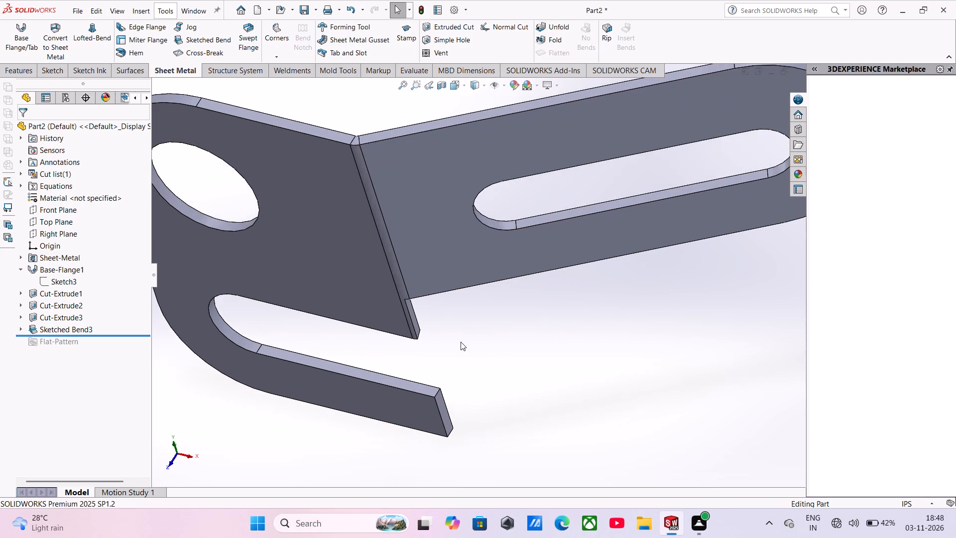
scroll(461, 342, down, 1)
scroll(460, 342, up, 2)
middle_drag(460, 342, 474, 294)
scroll(445, 313, up, 3)
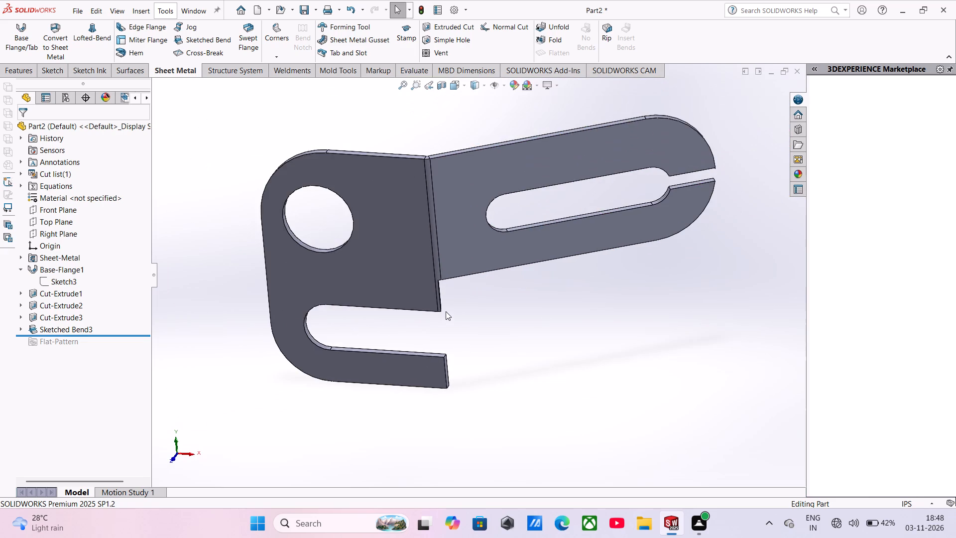
On the round-hole flange face, sketch a horizontal line about 1.53 in long from the long arm's inner corner to the opposite outer edge.
click(412, 278)
click(455, 252)
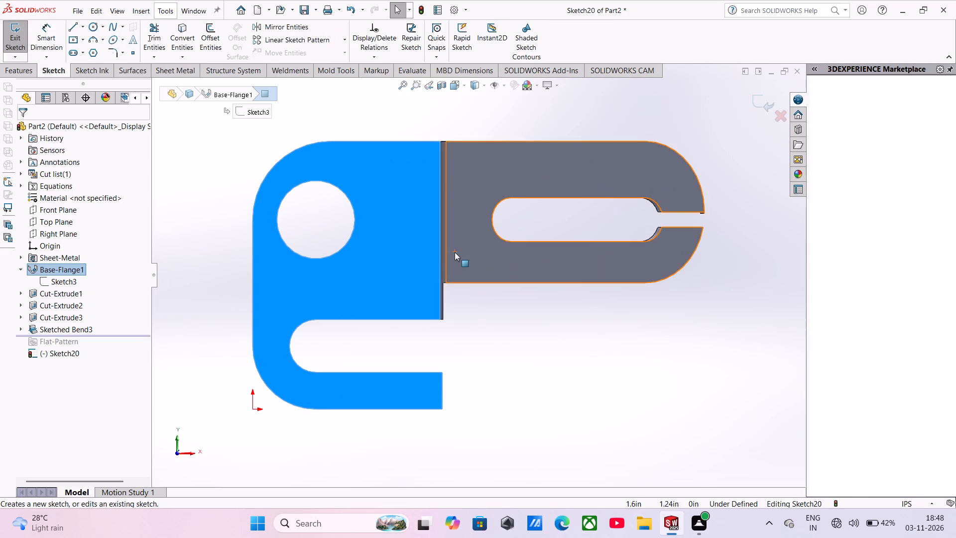
click(220, 280)
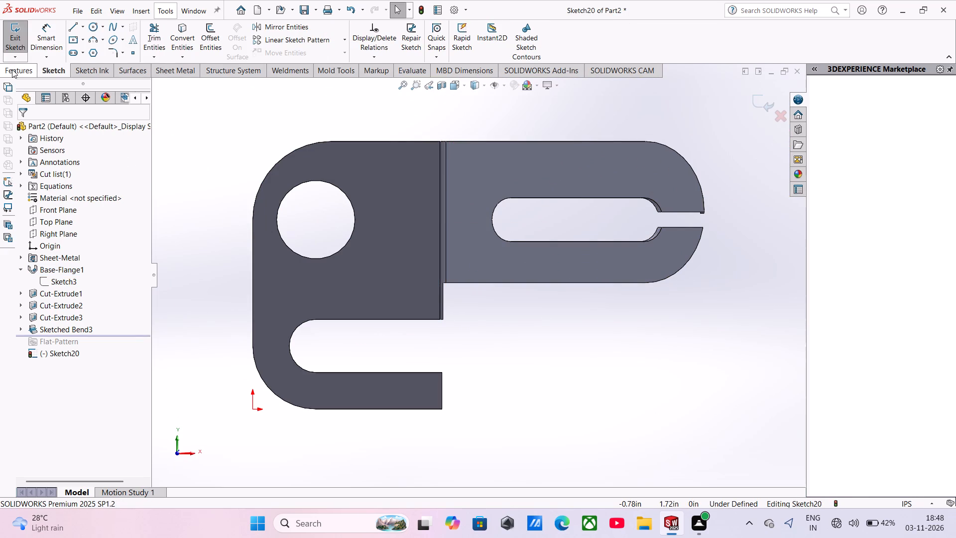
click(73, 23)
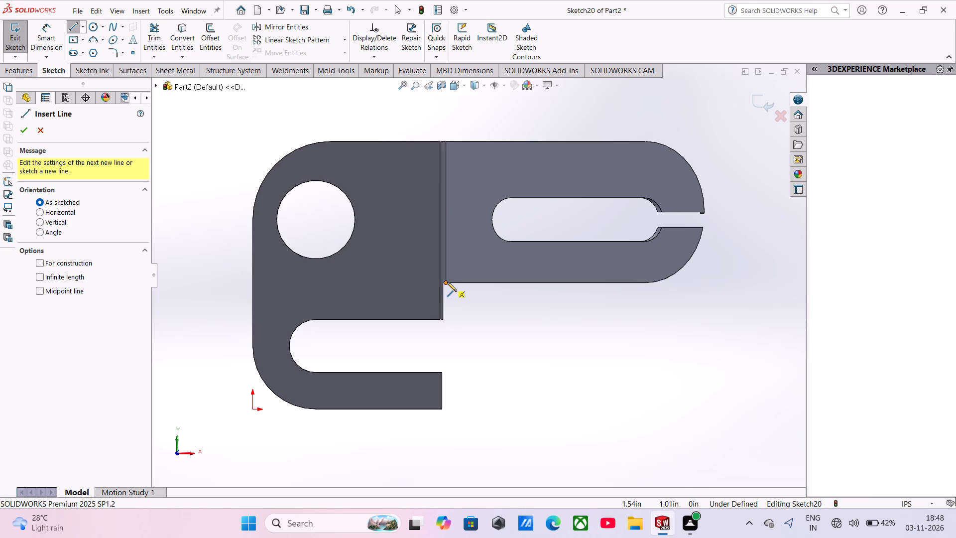
click(447, 282)
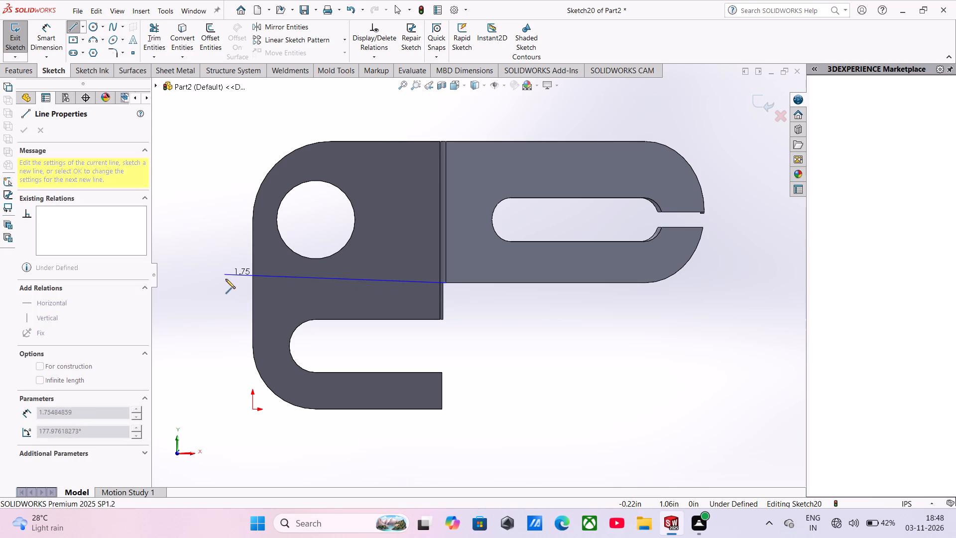
click(253, 284)
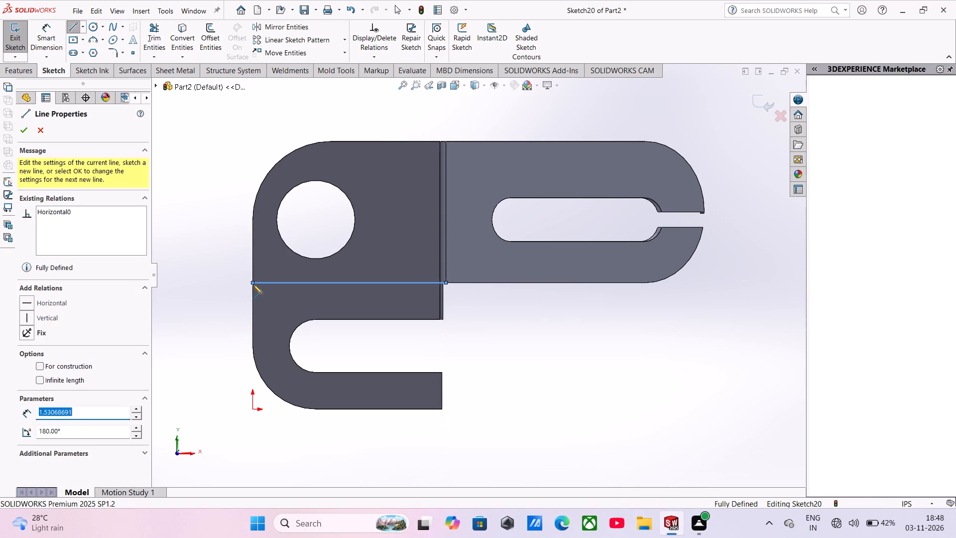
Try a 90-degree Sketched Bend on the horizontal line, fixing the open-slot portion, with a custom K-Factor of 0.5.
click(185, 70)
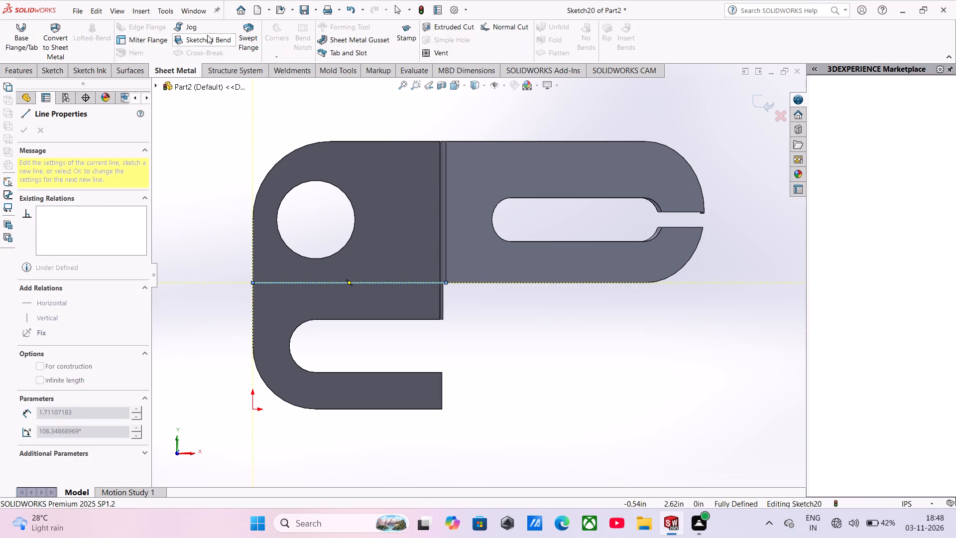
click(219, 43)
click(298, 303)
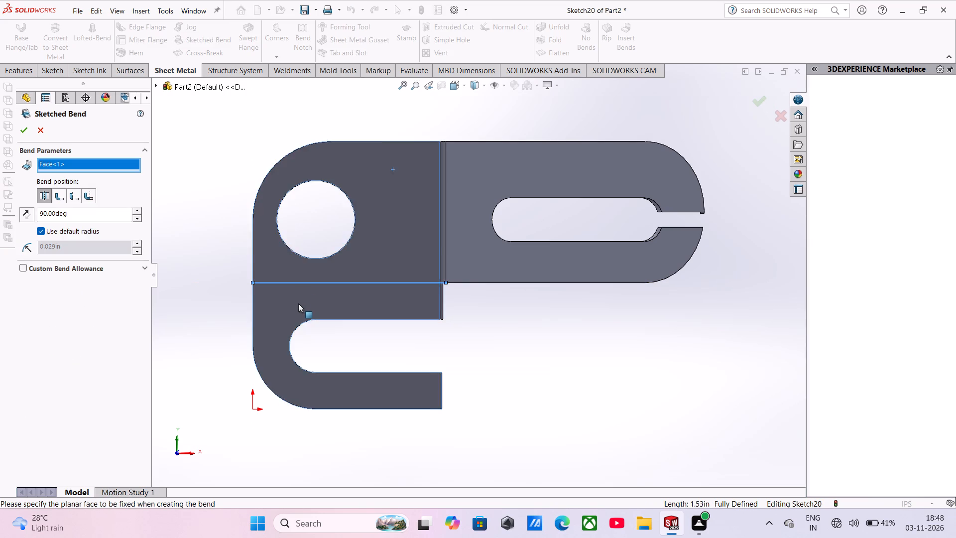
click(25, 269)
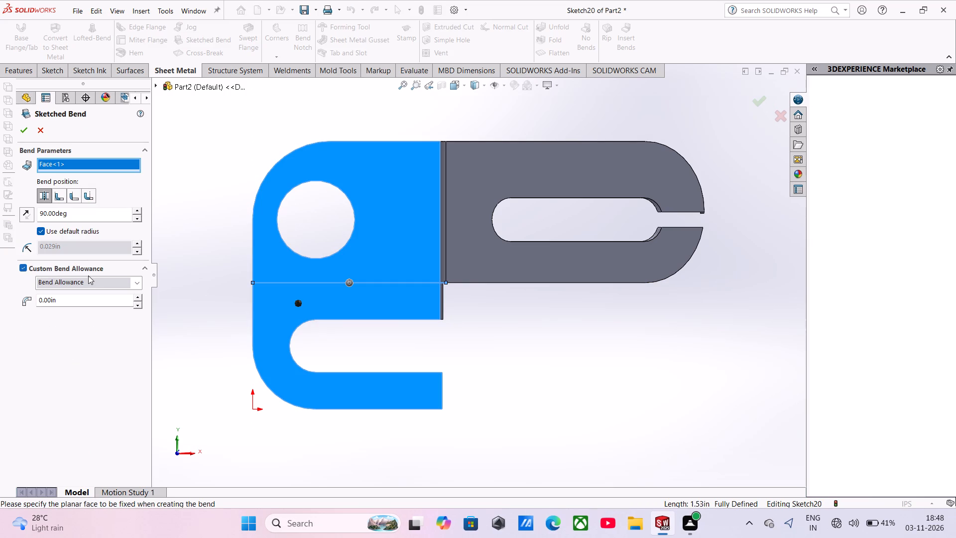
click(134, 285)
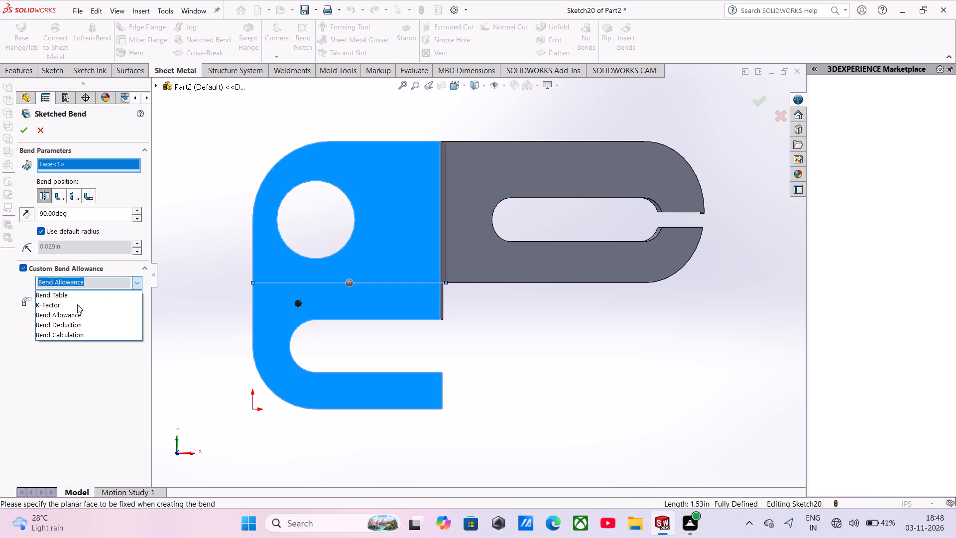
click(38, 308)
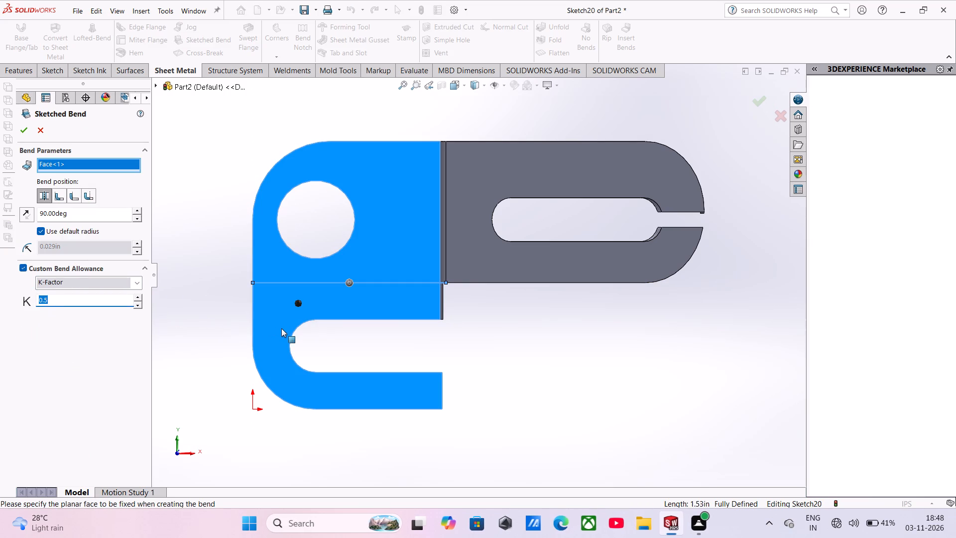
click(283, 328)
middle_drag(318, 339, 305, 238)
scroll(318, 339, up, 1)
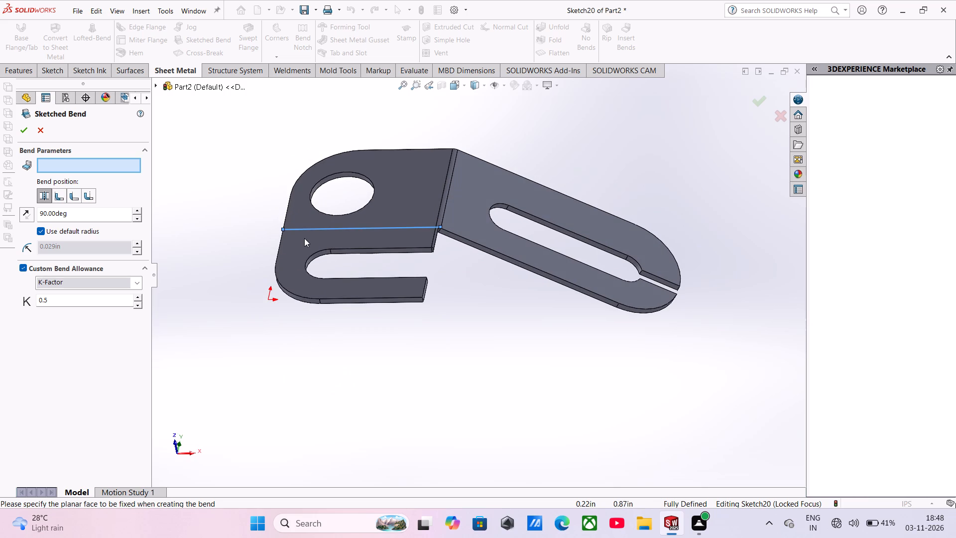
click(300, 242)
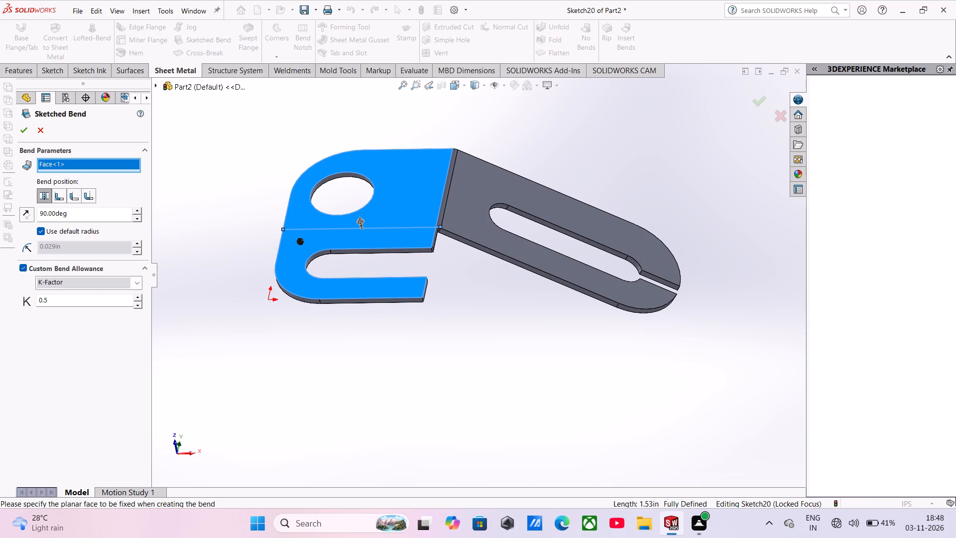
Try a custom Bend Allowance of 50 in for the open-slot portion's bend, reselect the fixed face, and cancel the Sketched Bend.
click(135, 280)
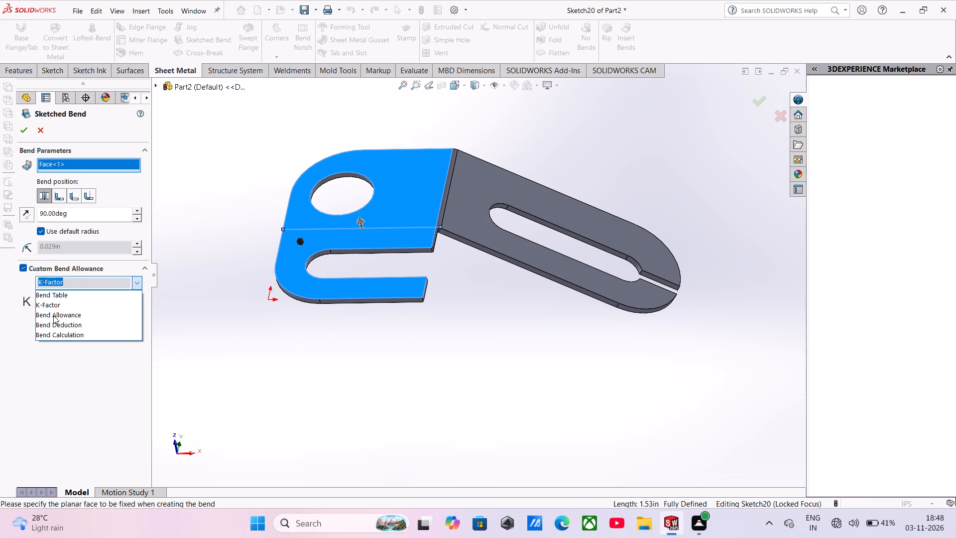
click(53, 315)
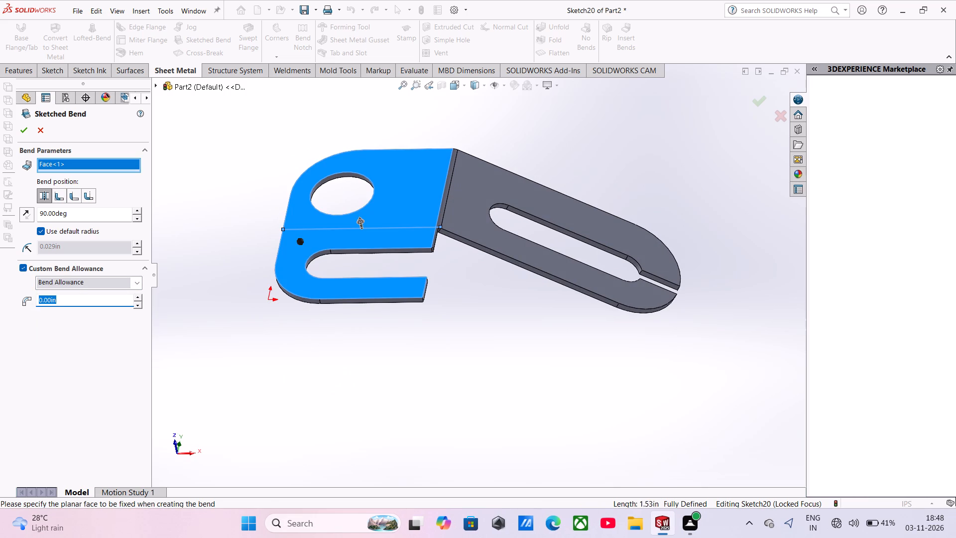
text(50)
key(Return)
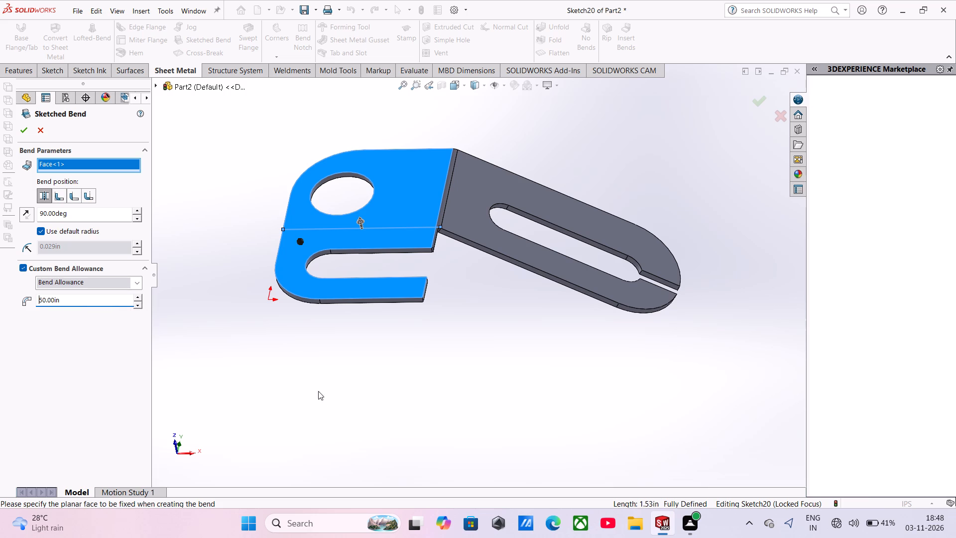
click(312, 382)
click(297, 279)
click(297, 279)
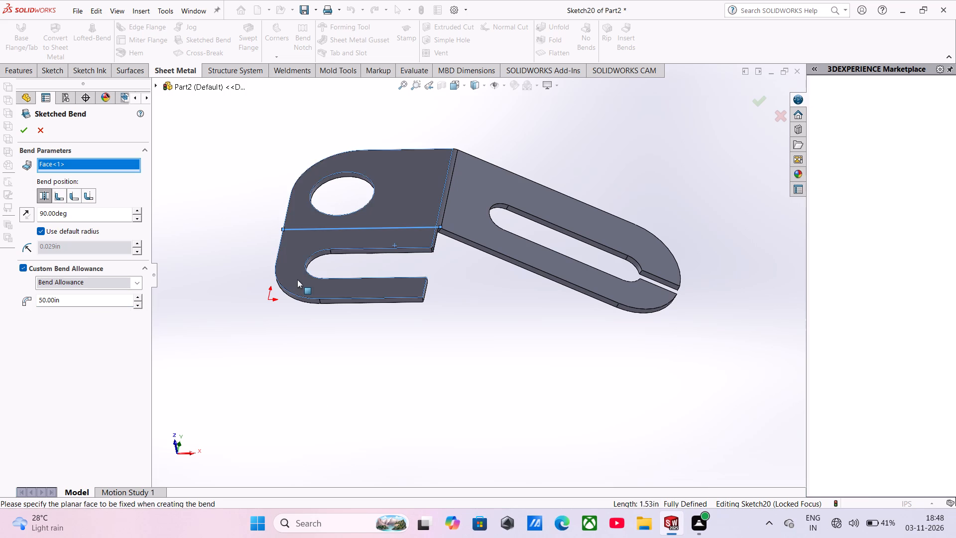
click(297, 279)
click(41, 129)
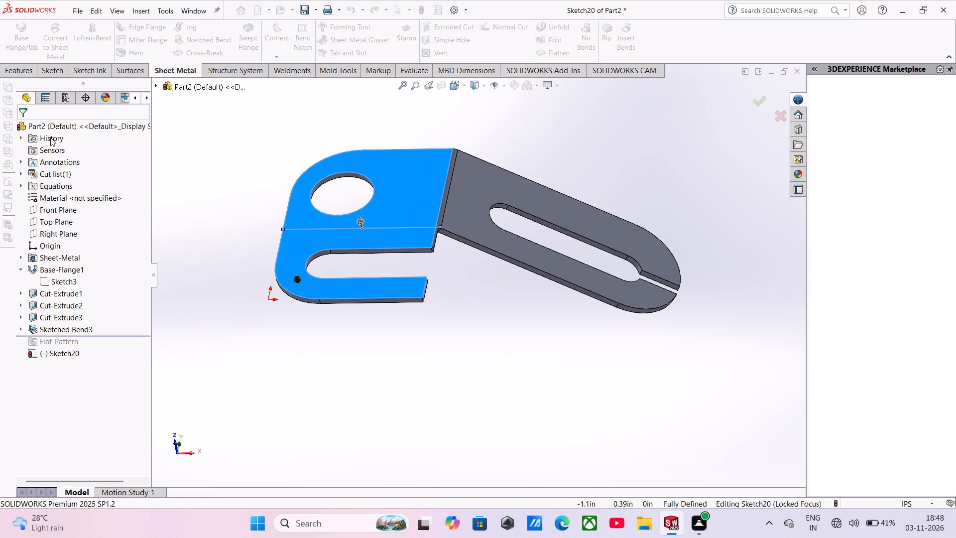
Delete the horizontal bend line from the open sketch on the round-hole flange face.
middle_drag(351, 324, 404, 265)
scroll(351, 324, up, 1)
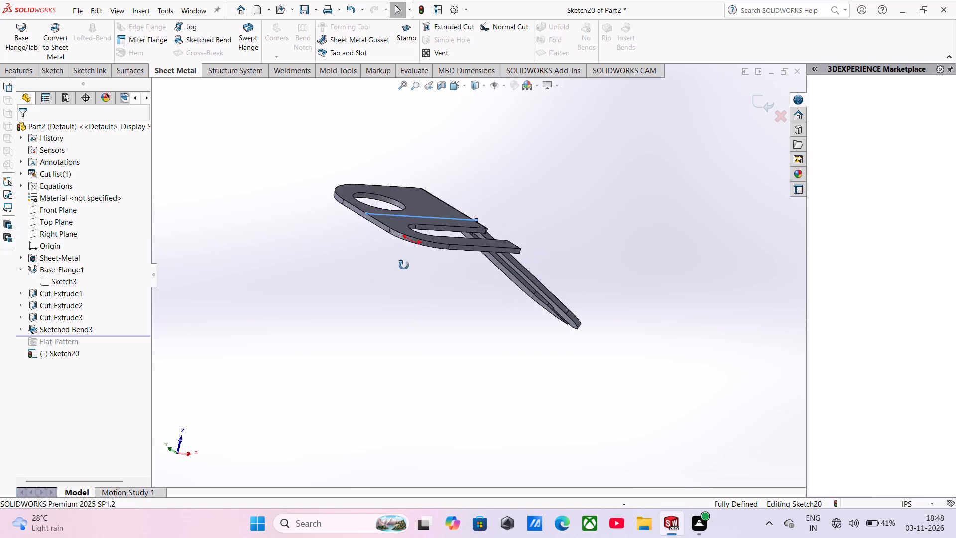
middle_drag(404, 265, 452, 76)
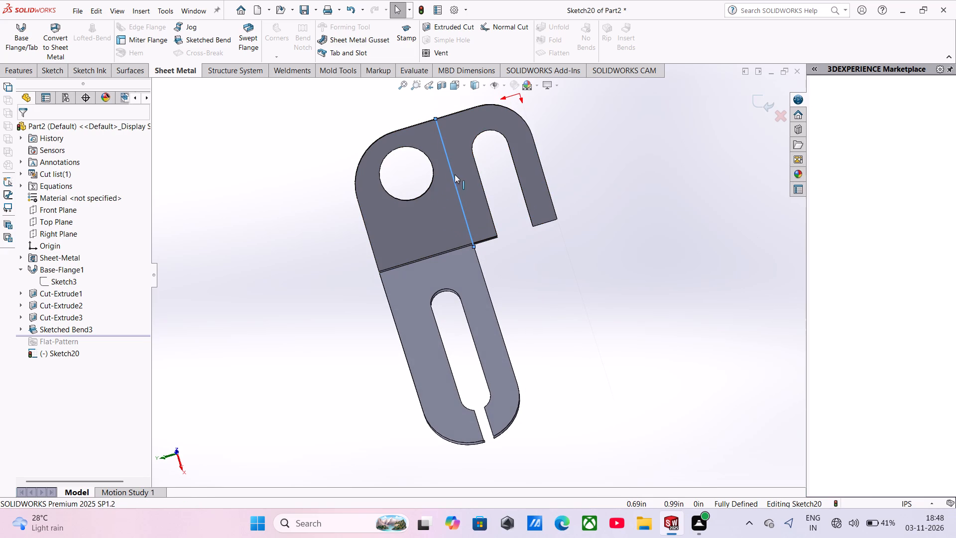
click(452, 178)
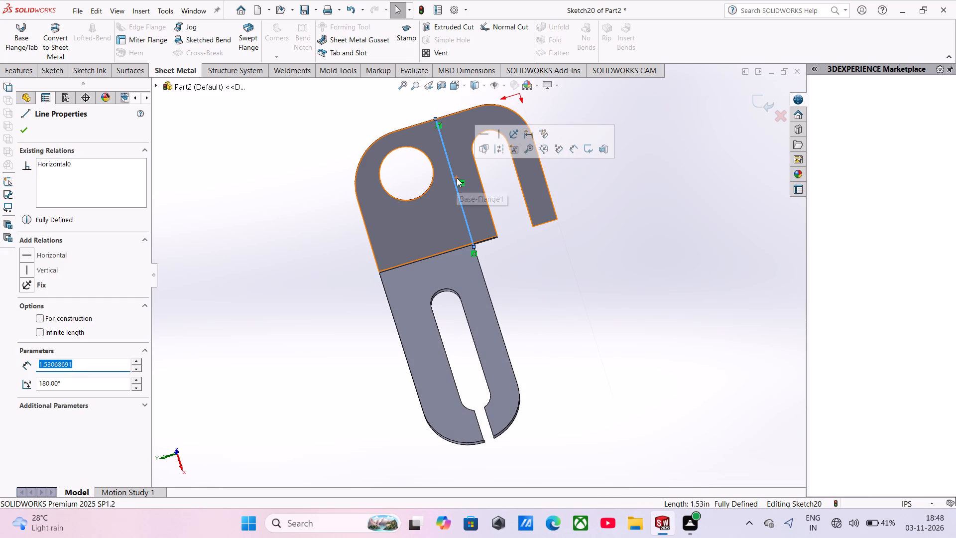
key(Delete)
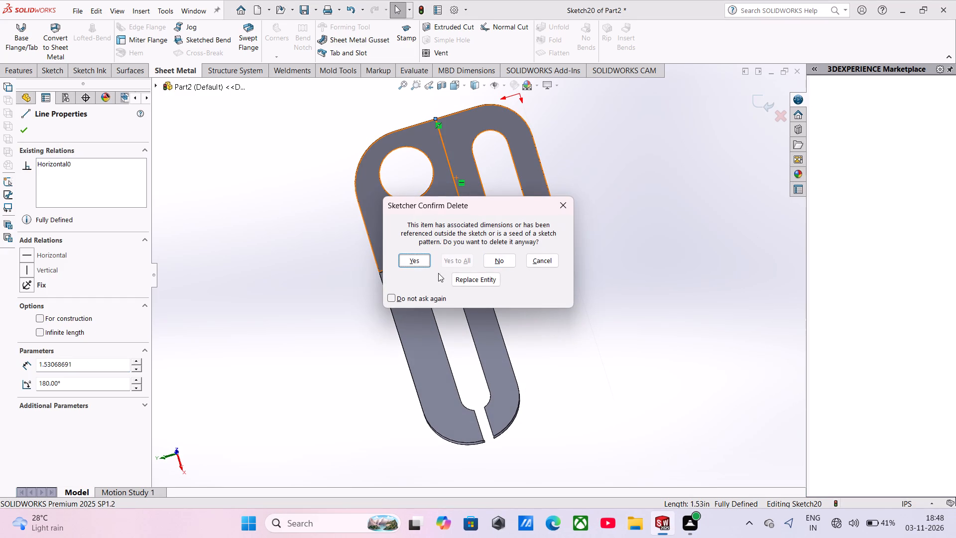
click(425, 263)
Examine the flange, the open-slot portion and the bent long arm from several sides.
middle_drag(423, 261, 415, 160)
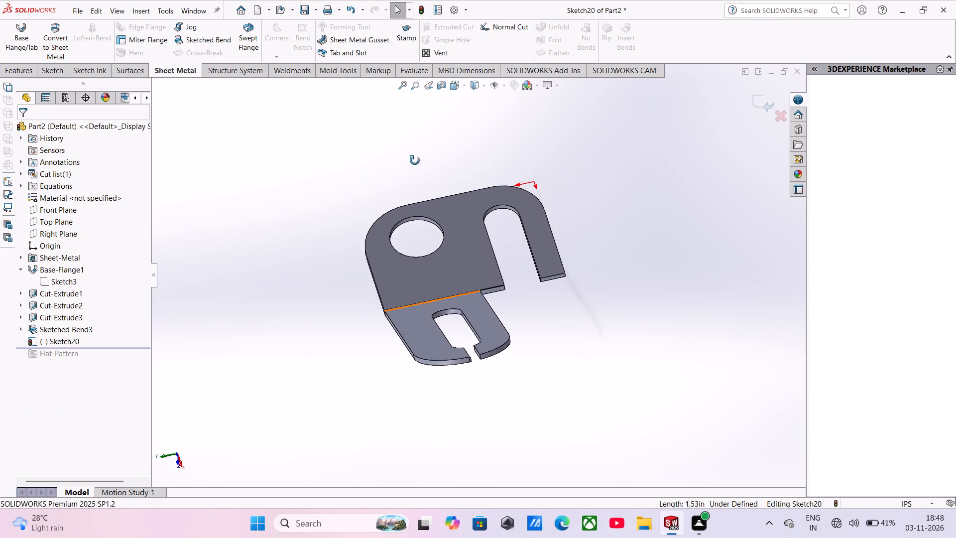
middle_drag(415, 160, 412, 149)
scroll(459, 228, down, 1)
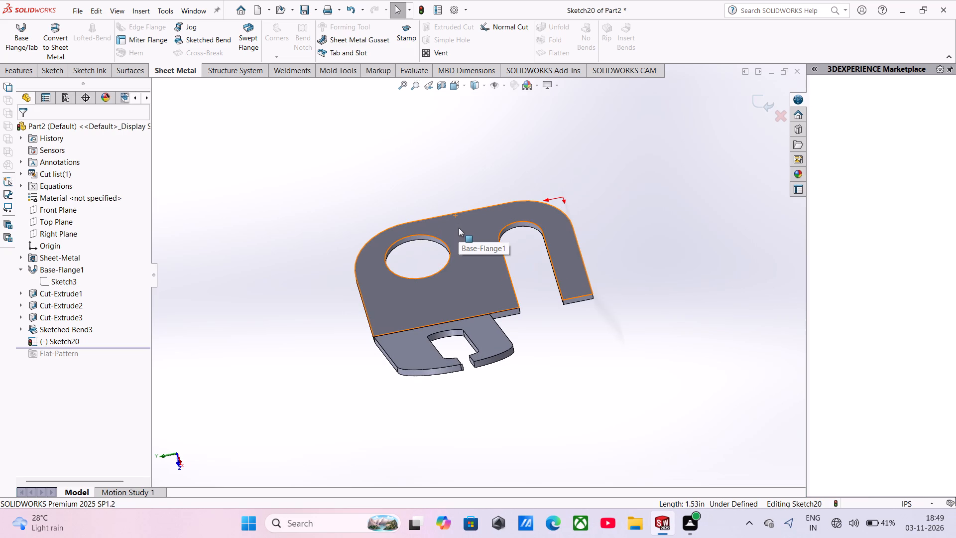
scroll(459, 228, down, 4)
scroll(477, 295, up, 3)
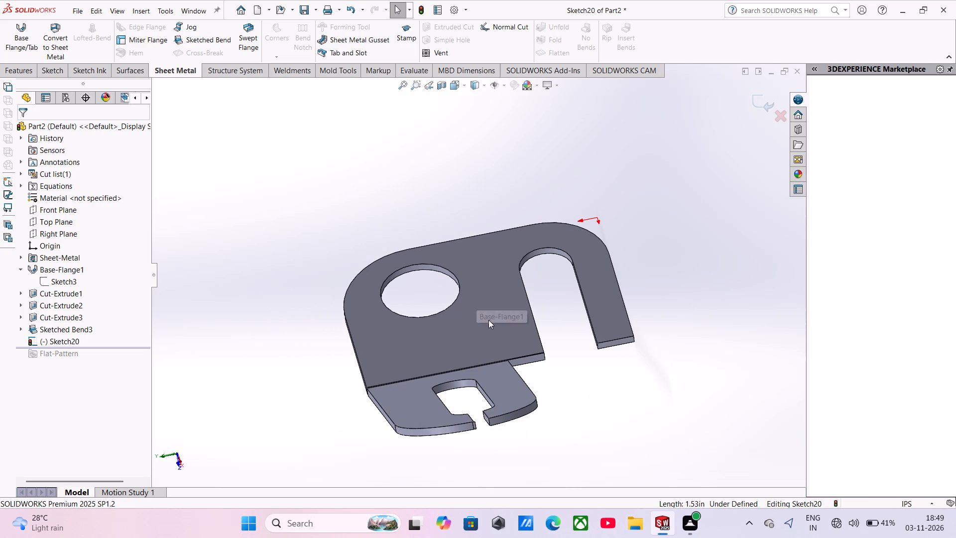
middle_drag(489, 321, 487, 326)
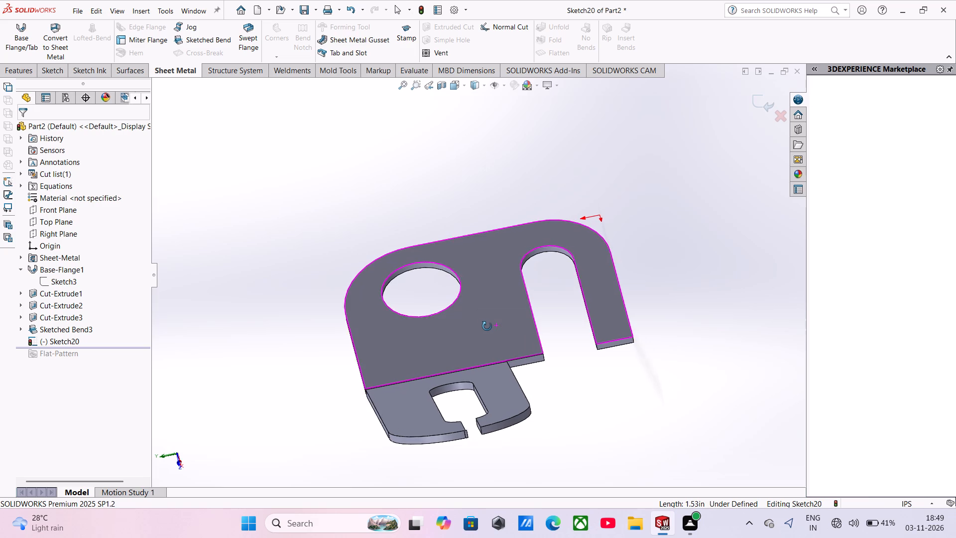
middle_drag(487, 326, 487, 328)
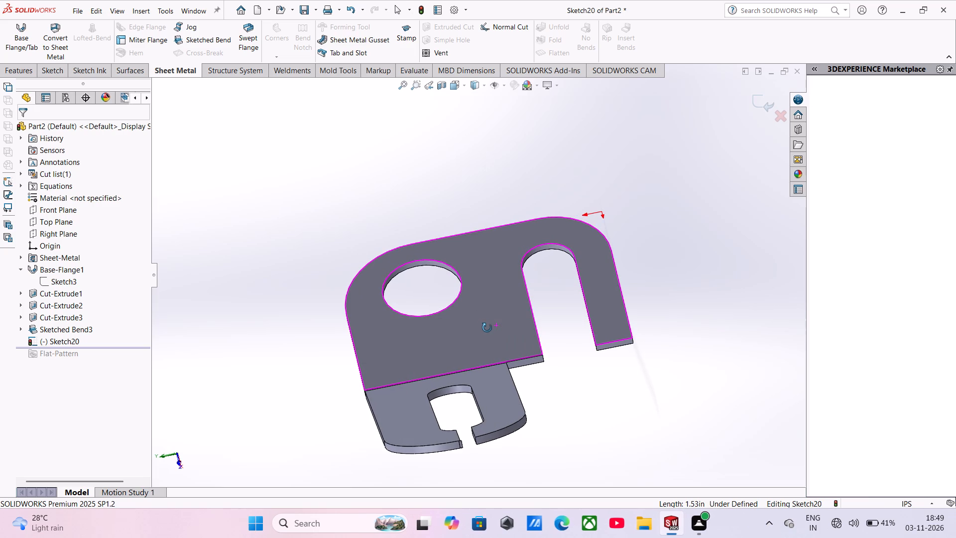
middle_drag(487, 328, 546, 331)
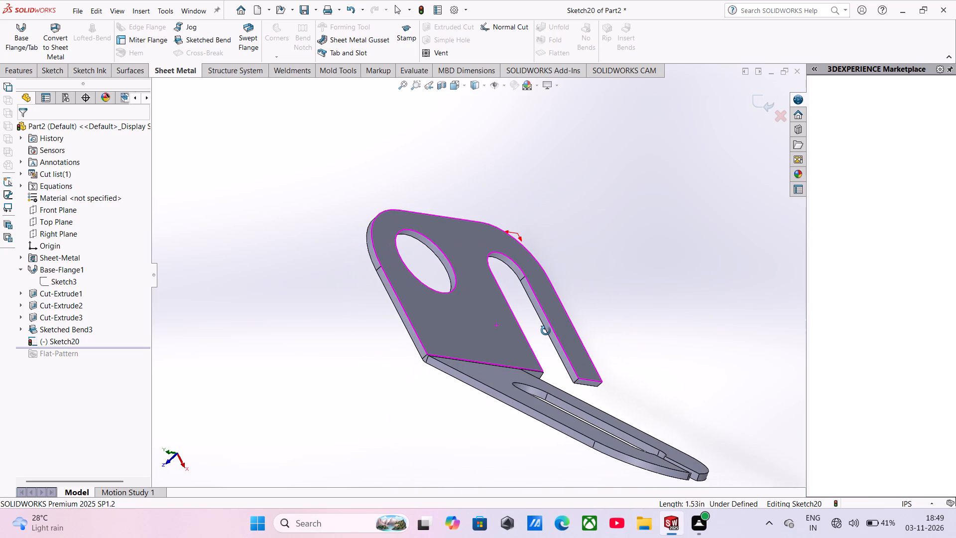
middle_drag(546, 331, 587, 294)
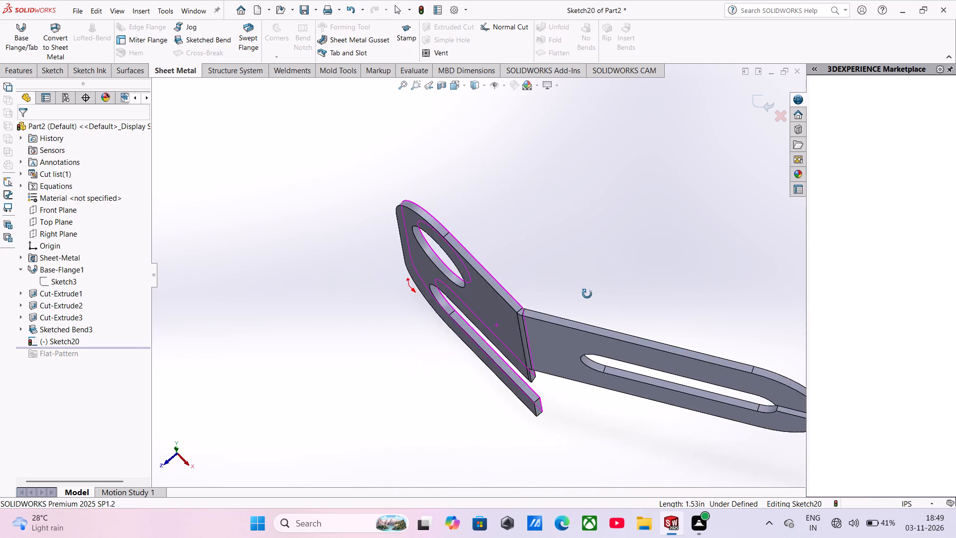
middle_drag(587, 294, 596, 248)
middle_drag(596, 242, 595, 233)
middle_click(577, 217)
scroll(541, 344, up, 1)
middle_drag(541, 344, 543, 308)
In a new sketch on the round-hole flange face, convert the straight edge beside the bent arm and the opposite straight outer edge.
click(507, 356)
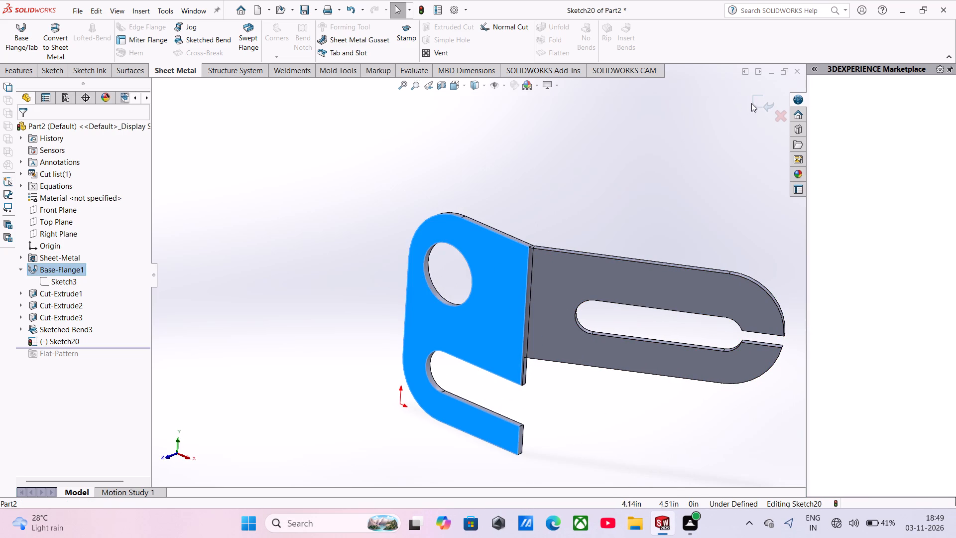
click(753, 102)
click(496, 374)
click(497, 358)
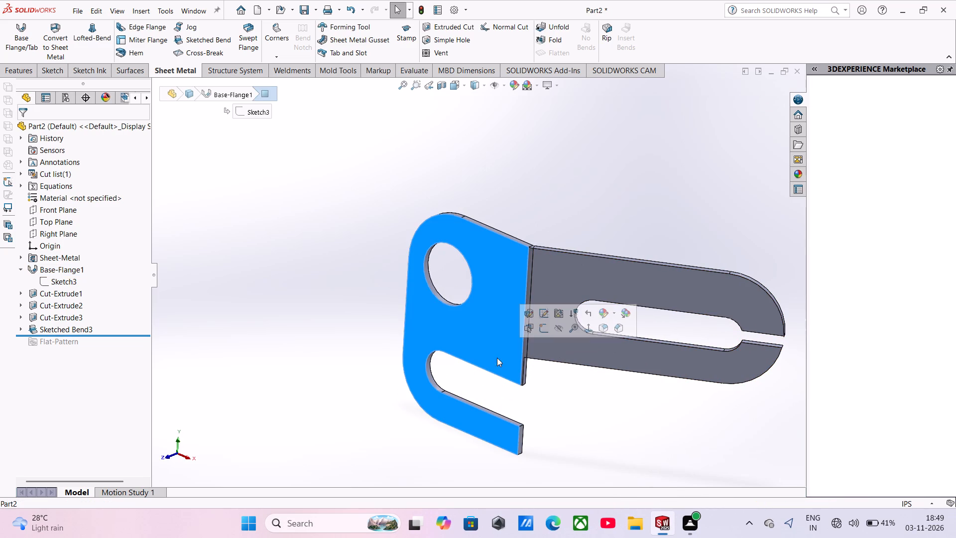
click(545, 323)
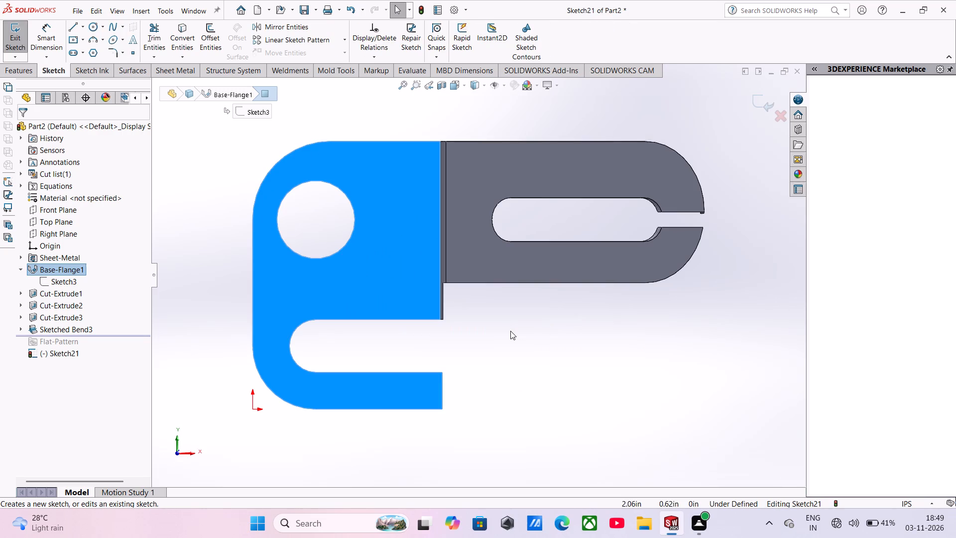
click(510, 331)
click(172, 36)
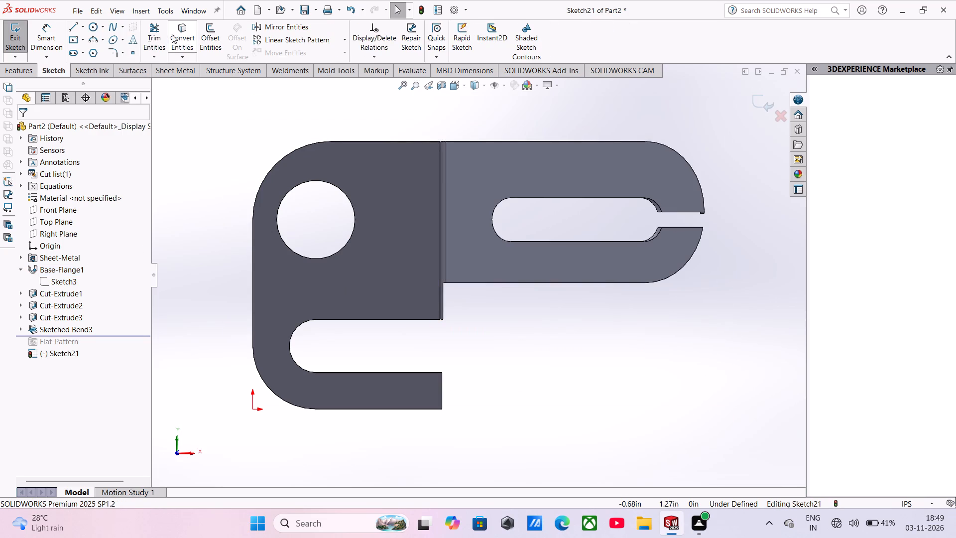
click(439, 298)
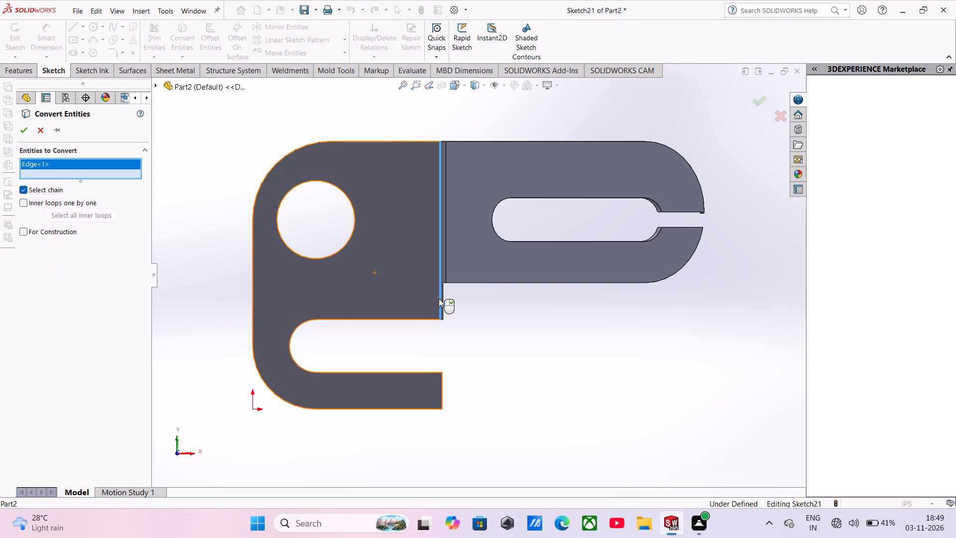
click(251, 316)
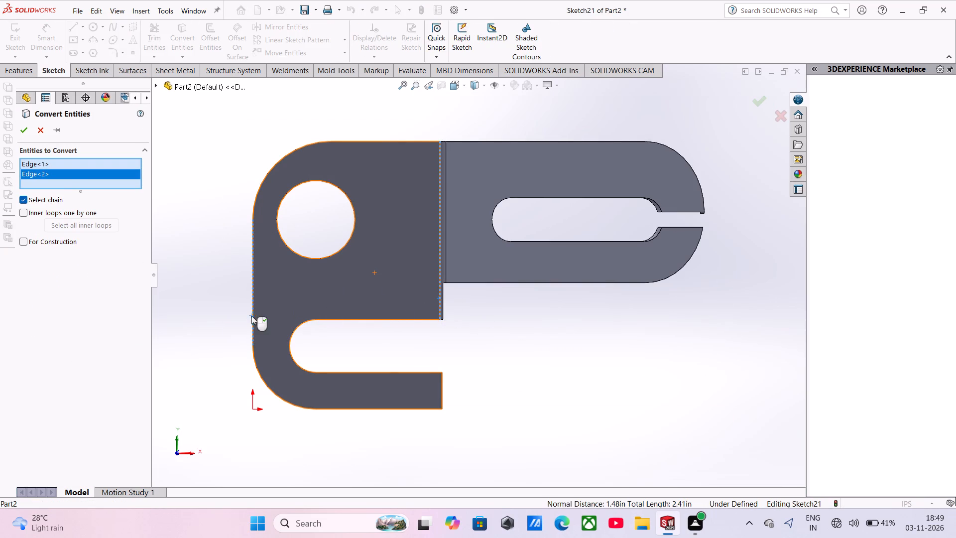
click(22, 134)
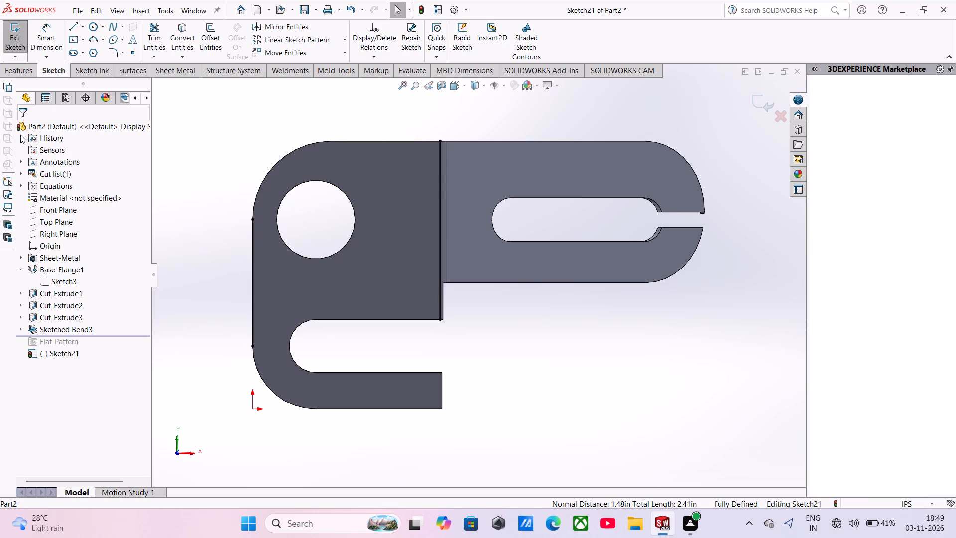
Sketch a horizontal line about 1.48 in long between the two converted edges, level with the long arm's lower edge.
click(73, 26)
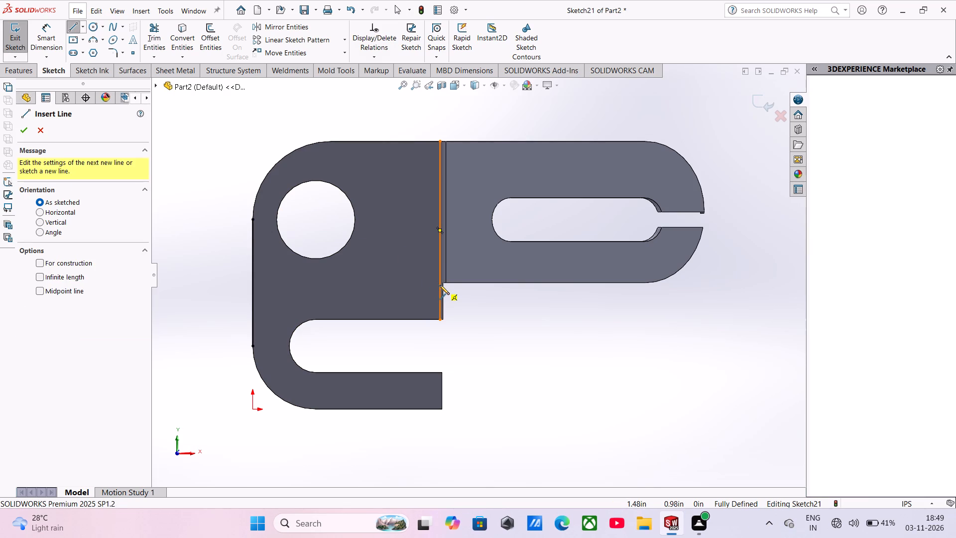
click(252, 282)
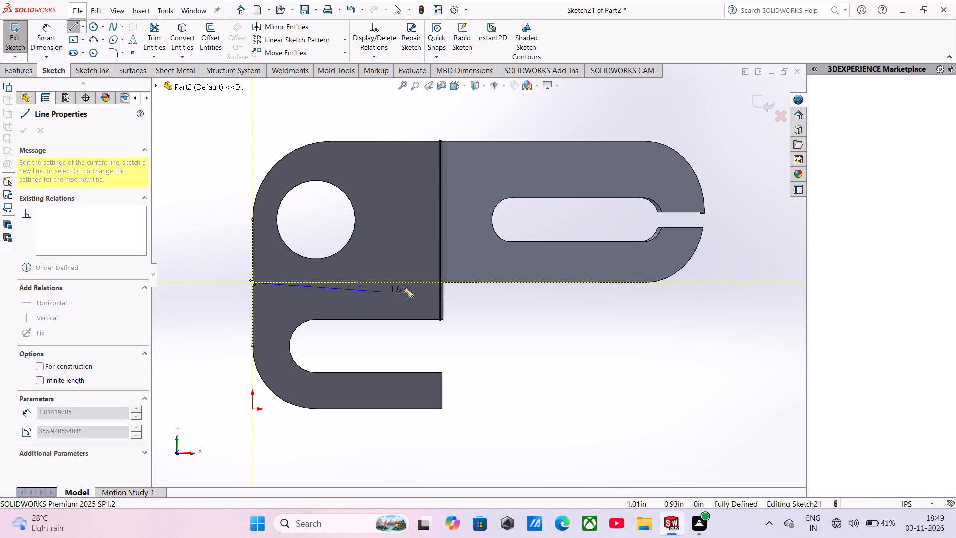
click(440, 284)
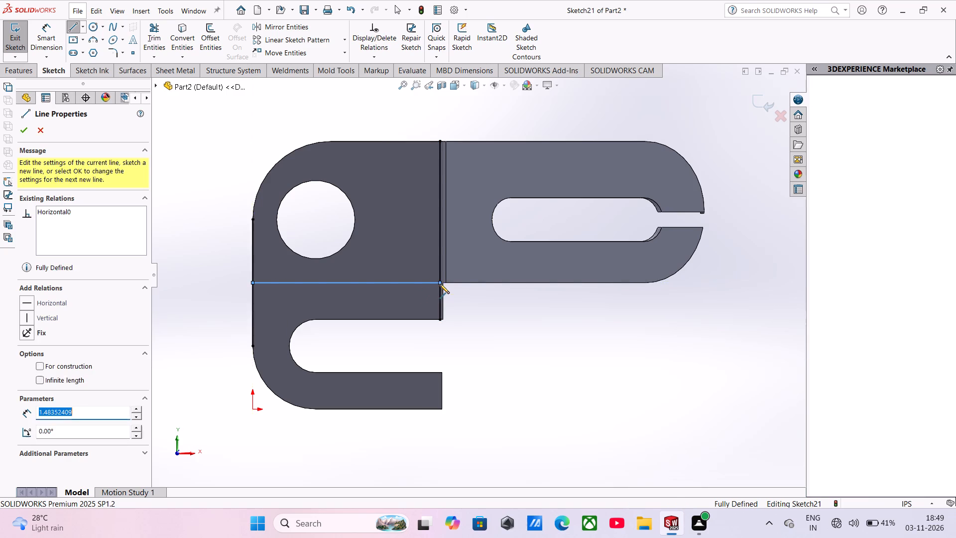
scroll(438, 286, down, 2)
Trim away both converted edges above and below the horizontal line, leaving only that line.
click(143, 36)
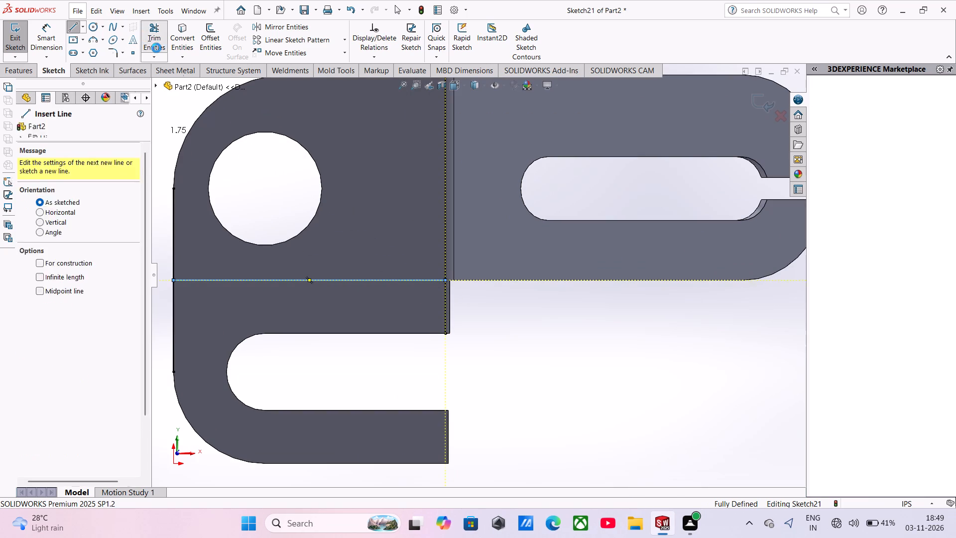
click(173, 209)
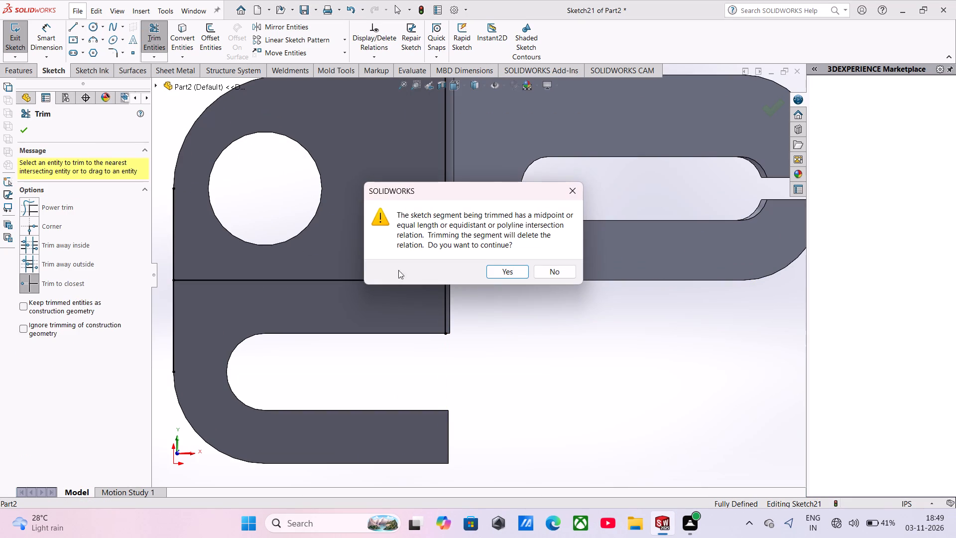
click(501, 270)
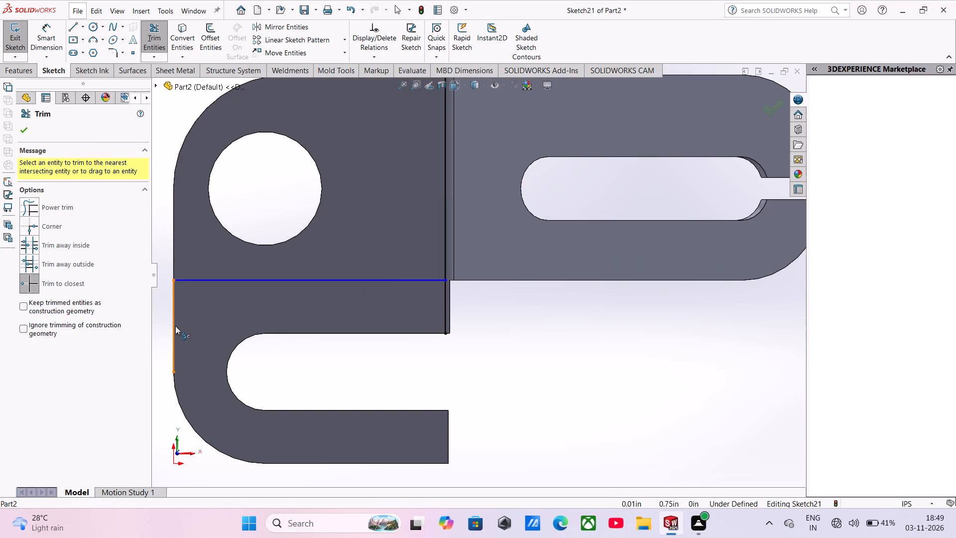
click(175, 326)
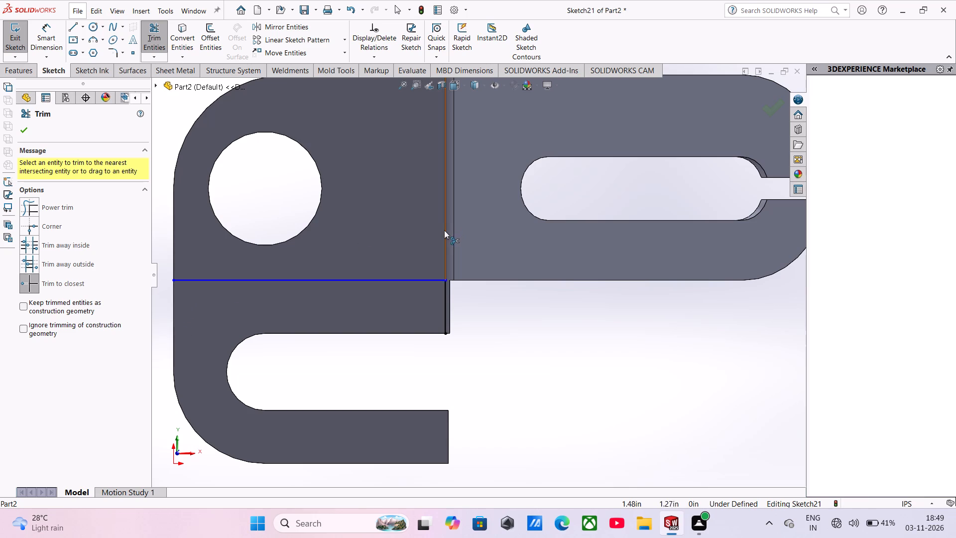
click(444, 230)
click(444, 288)
scroll(426, 311, up, 3)
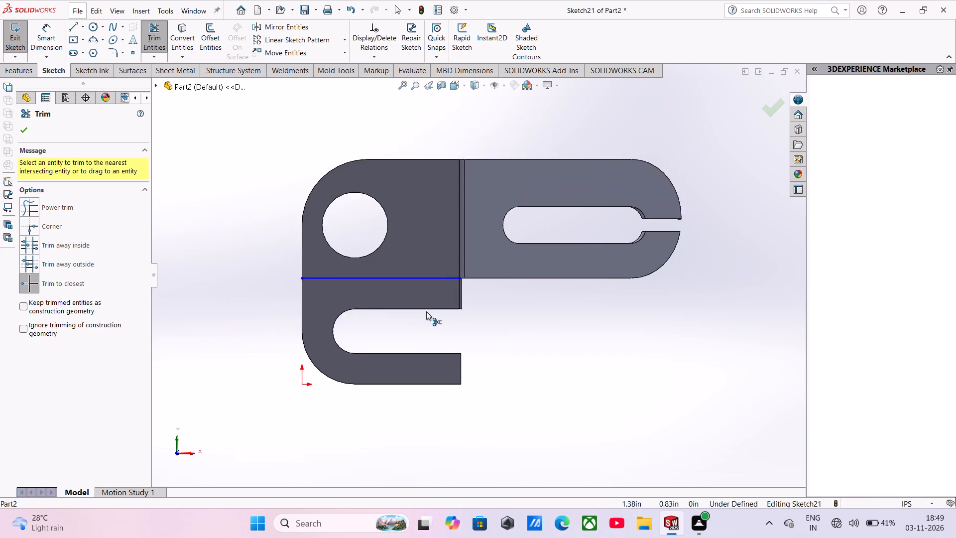
scroll(426, 311, up, 1)
Set up a 90-degree Sketched Bend on the horizontal line, fixing the open-slot portion, with a custom K-Factor of 0.5.
click(188, 74)
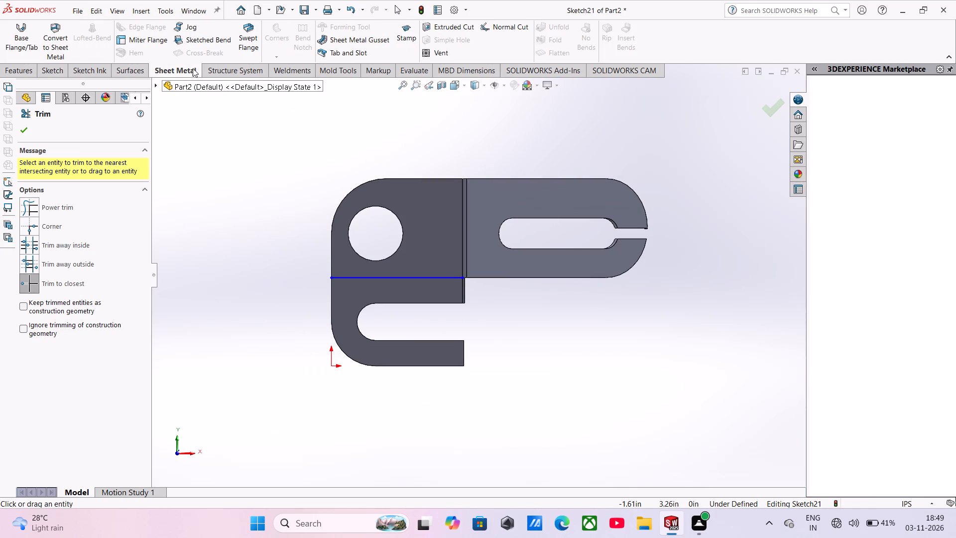
click(202, 41)
click(440, 252)
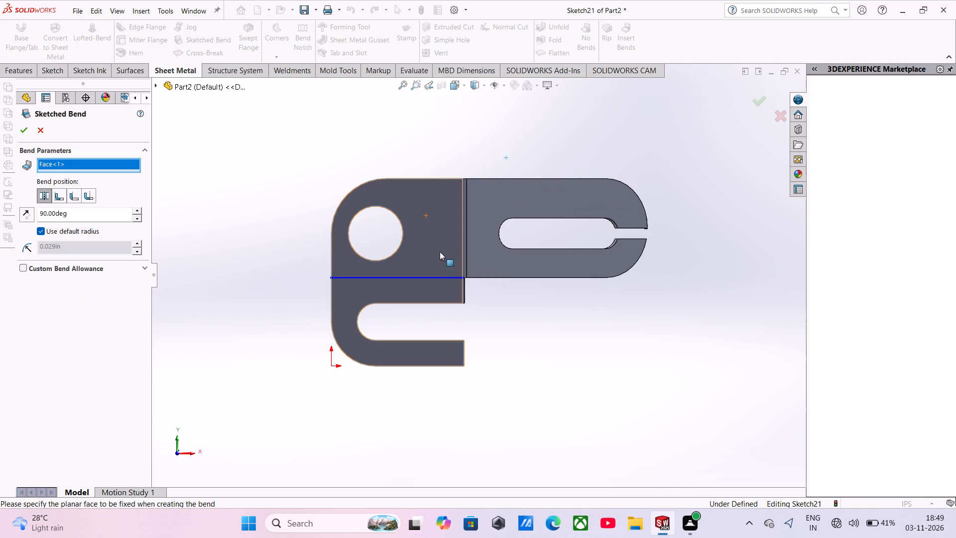
middle_drag(440, 252, 408, 299)
scroll(390, 302, down, 1)
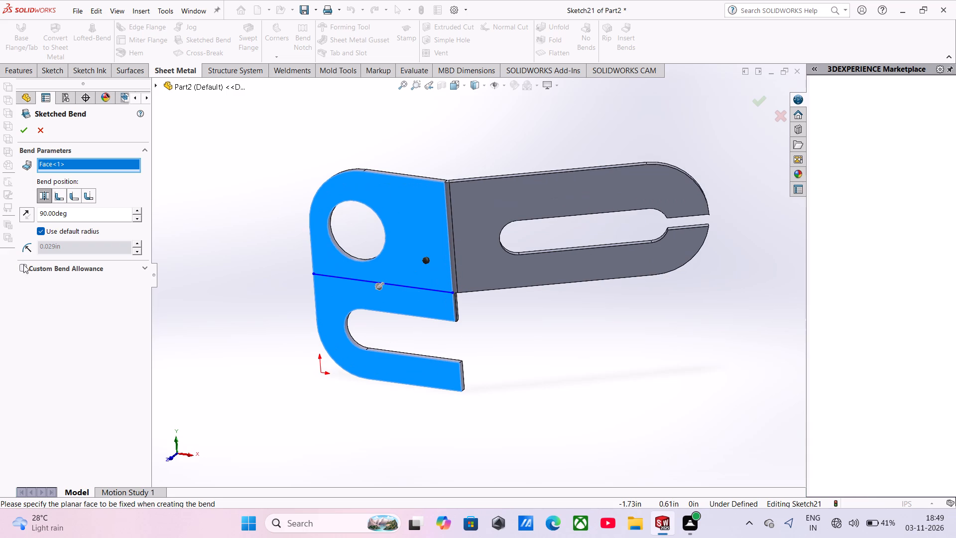
drag(23, 265, 30, 265)
click(35, 269)
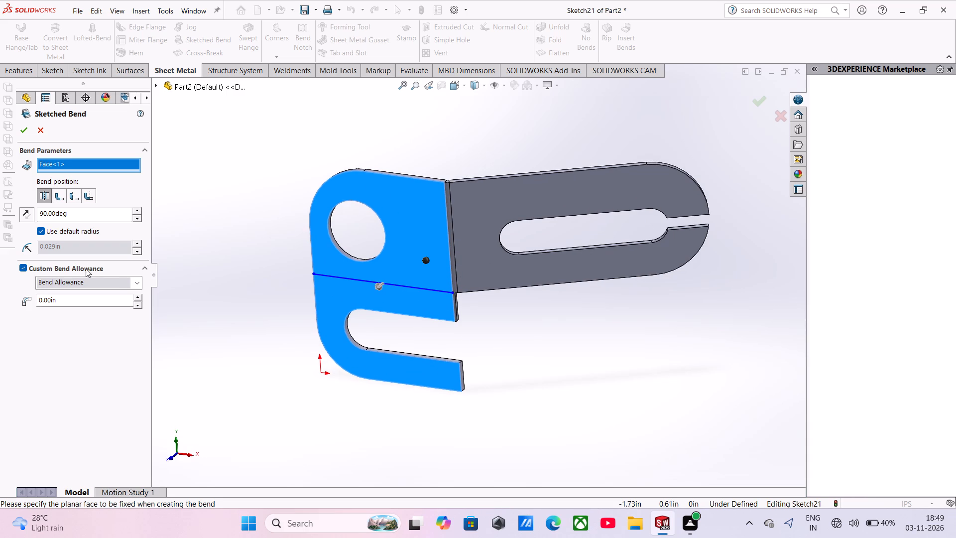
click(139, 283)
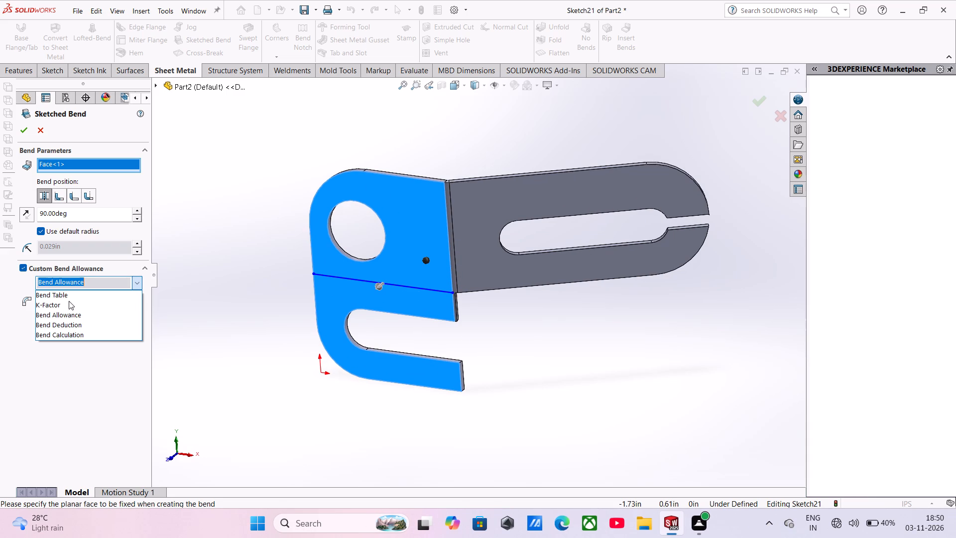
click(53, 306)
click(327, 293)
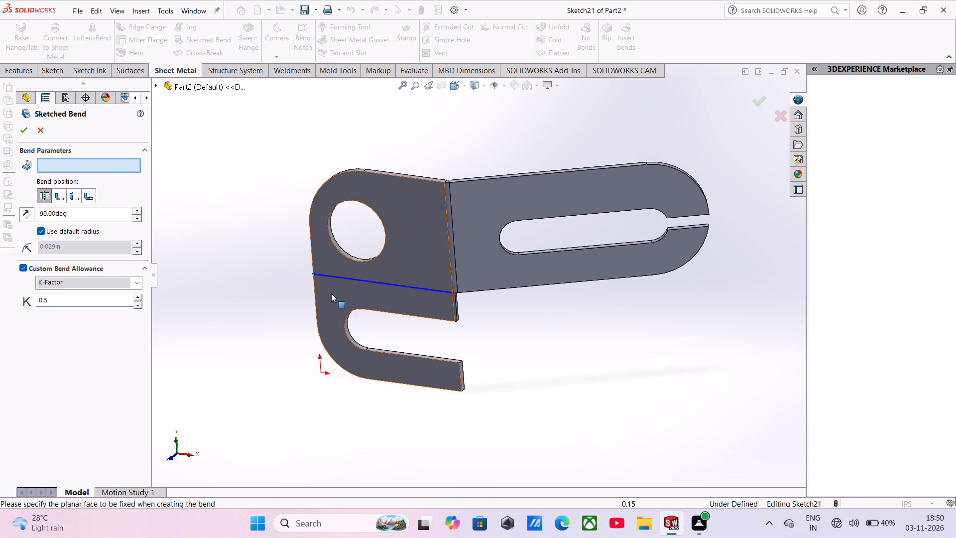
click(354, 295)
middle_drag(368, 297, 383, 282)
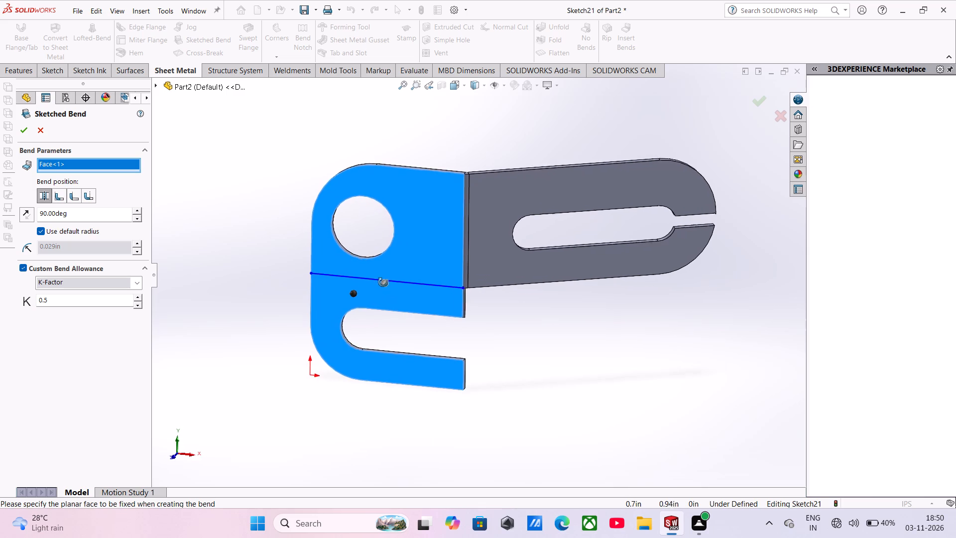
middle_drag(383, 282, 383, 268)
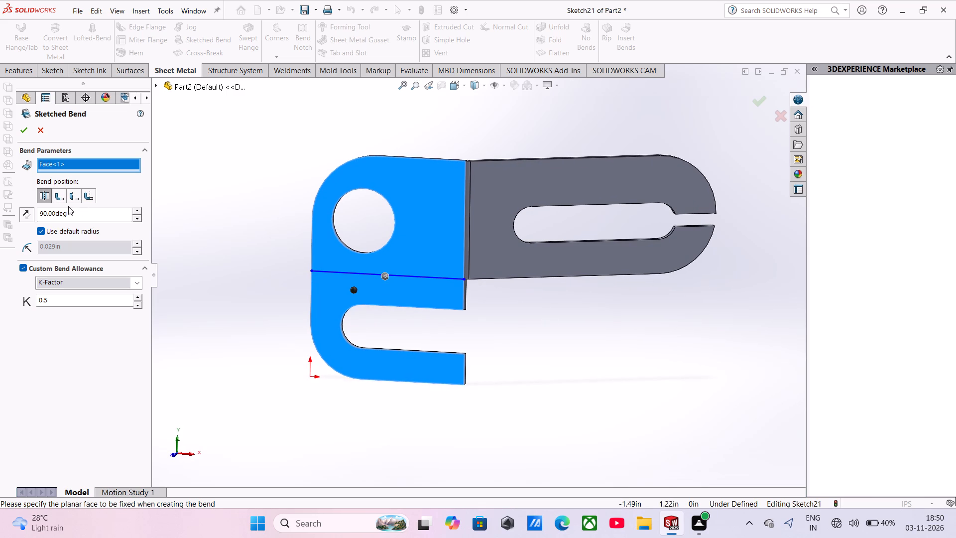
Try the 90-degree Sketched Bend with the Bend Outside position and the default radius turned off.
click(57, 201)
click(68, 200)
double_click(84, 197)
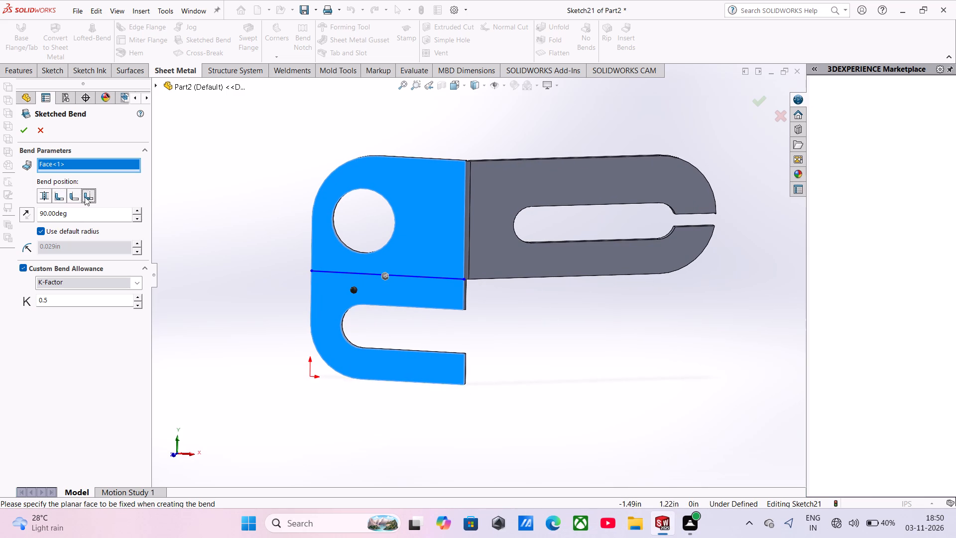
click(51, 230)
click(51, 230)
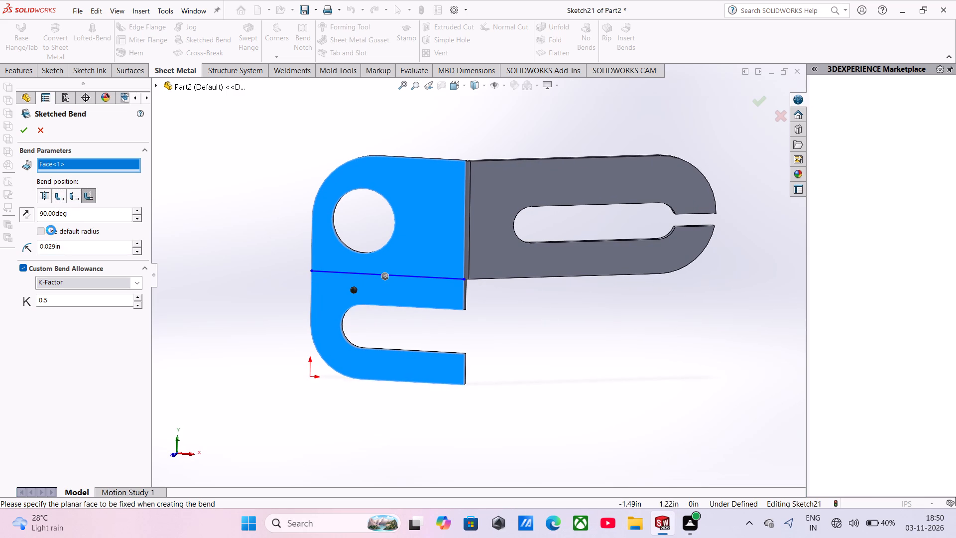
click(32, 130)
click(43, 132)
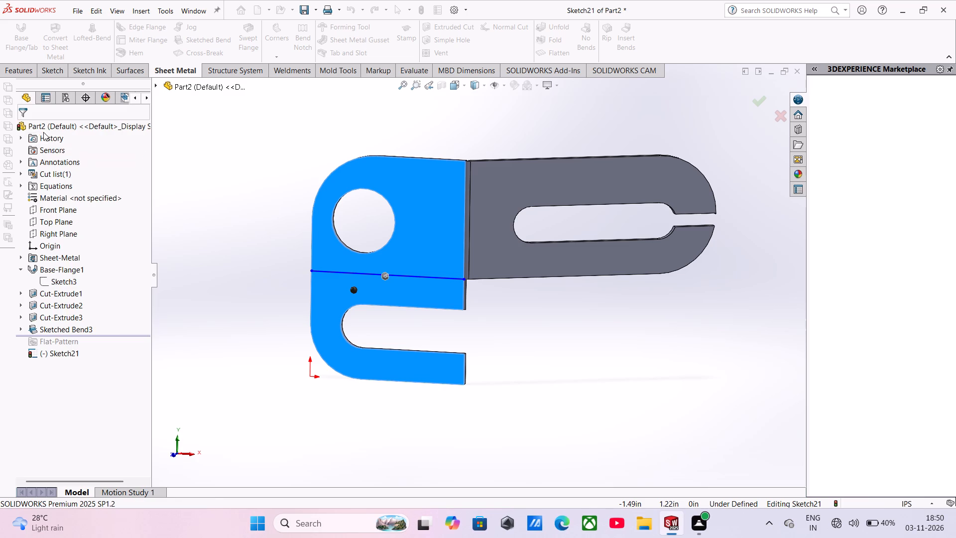
Reopen the horizontal bend-line sketch and convert the short vertical edge just below the long arm's lower corner.
scroll(265, 268, up, 1)
middle_drag(265, 268, 247, 173)
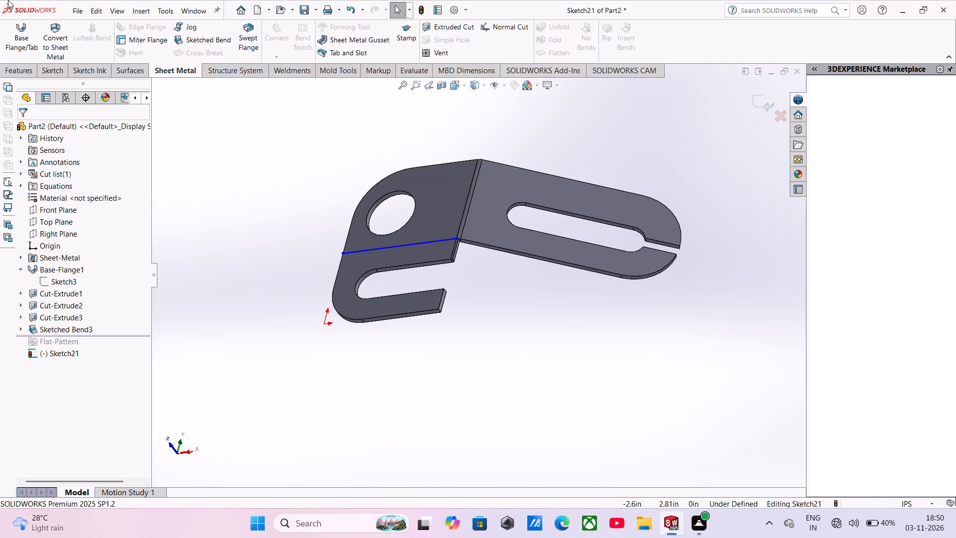
click(399, 253)
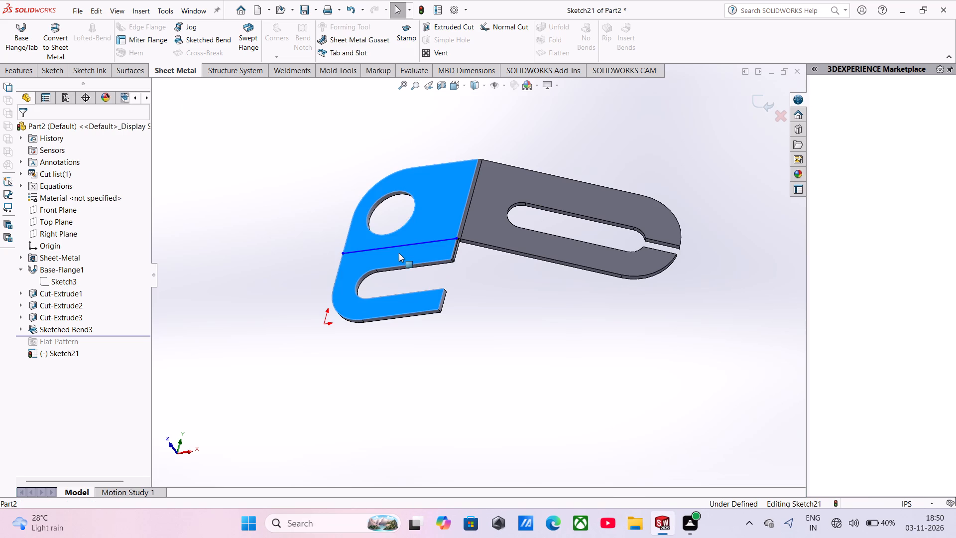
click(757, 107)
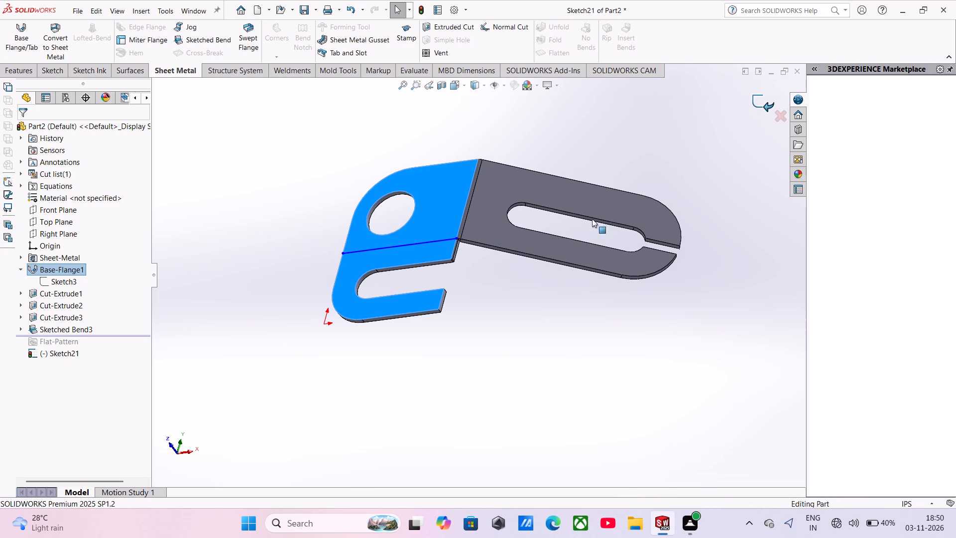
click(441, 241)
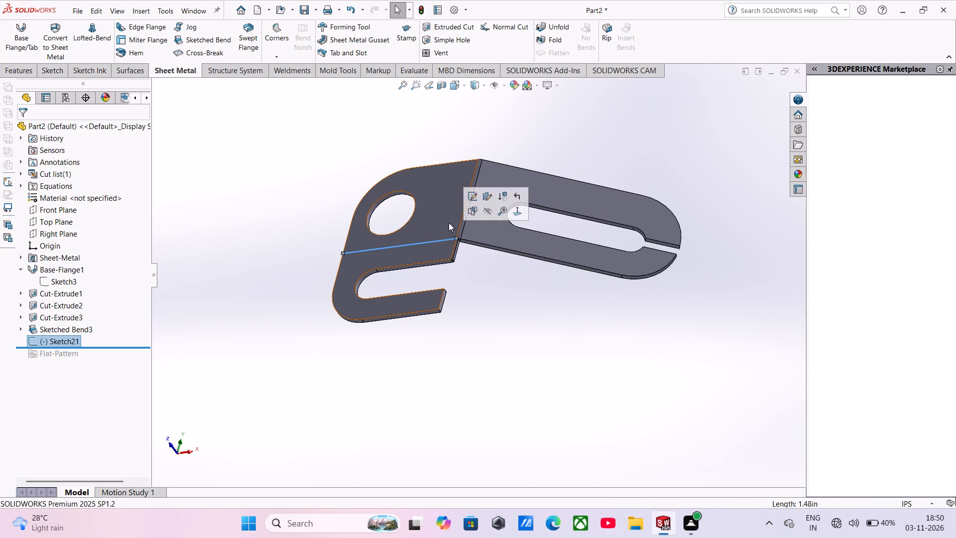
click(478, 198)
scroll(396, 284, down, 3)
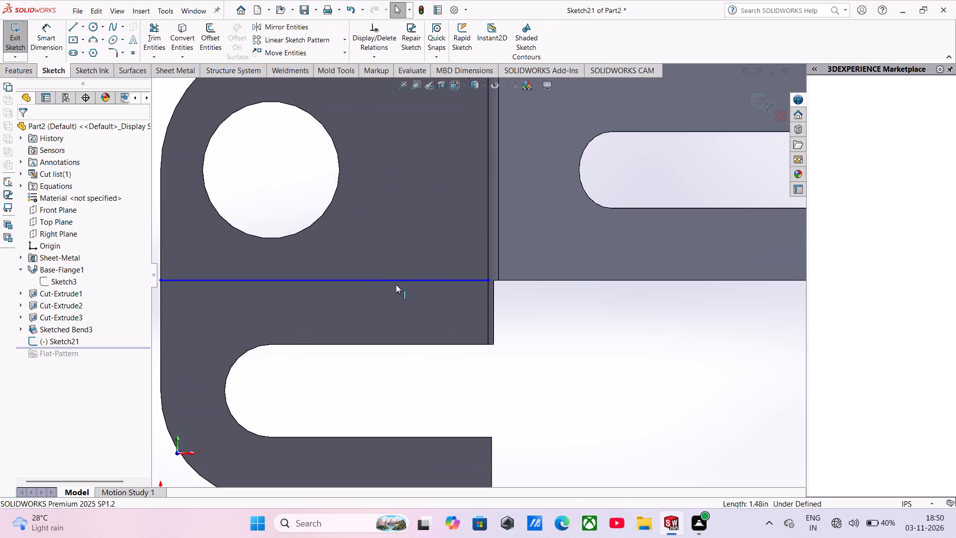
scroll(397, 285, down, 4)
scroll(624, 267, down, 3)
scroll(584, 284, down, 4)
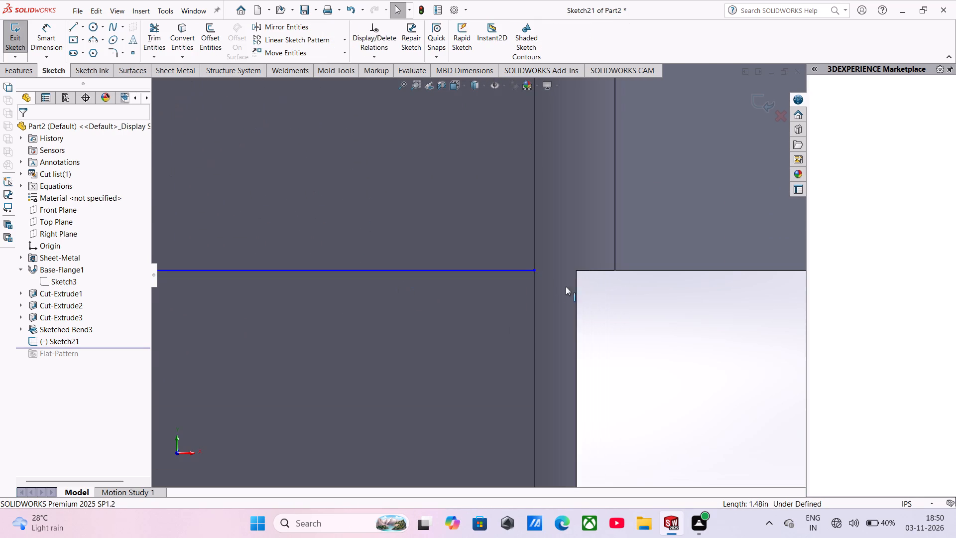
scroll(554, 283, down, 4)
scroll(530, 285, up, 5)
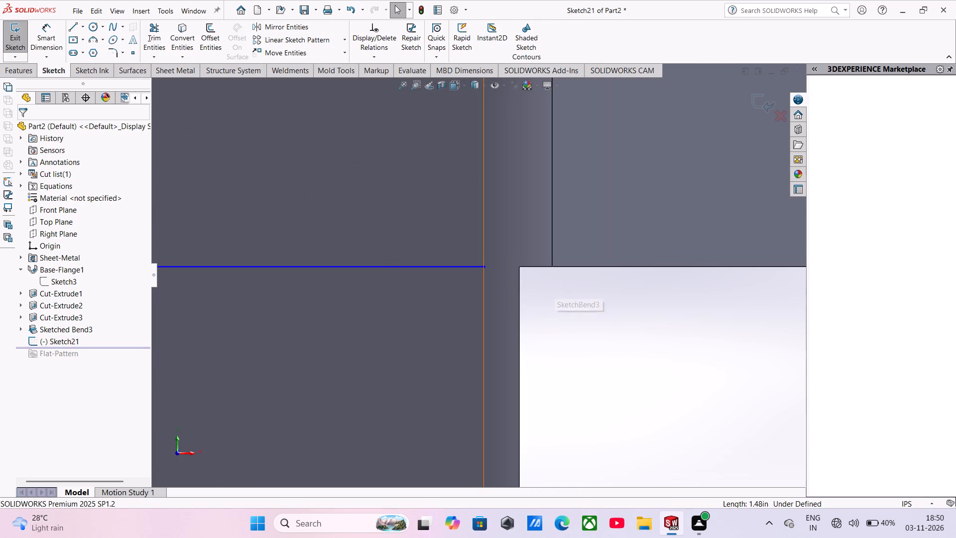
click(180, 34)
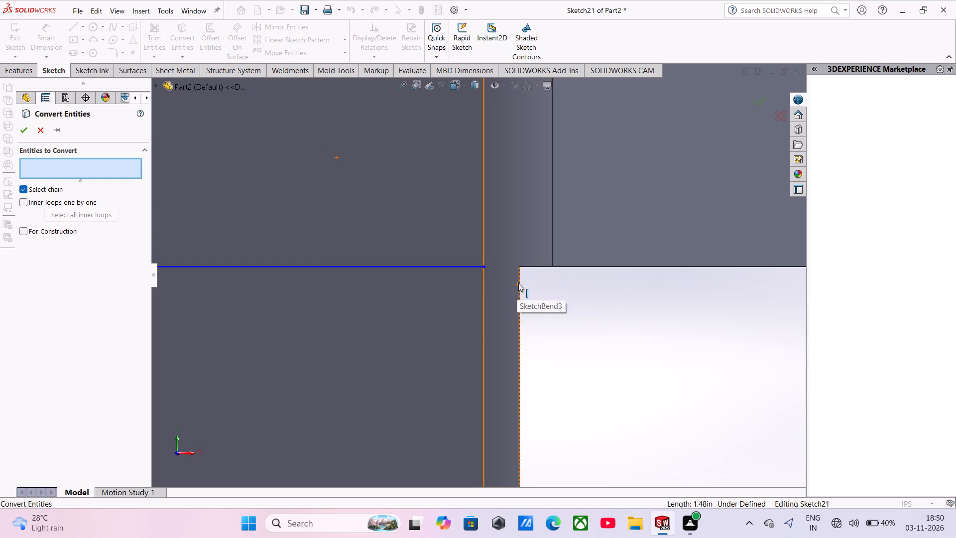
click(518, 283)
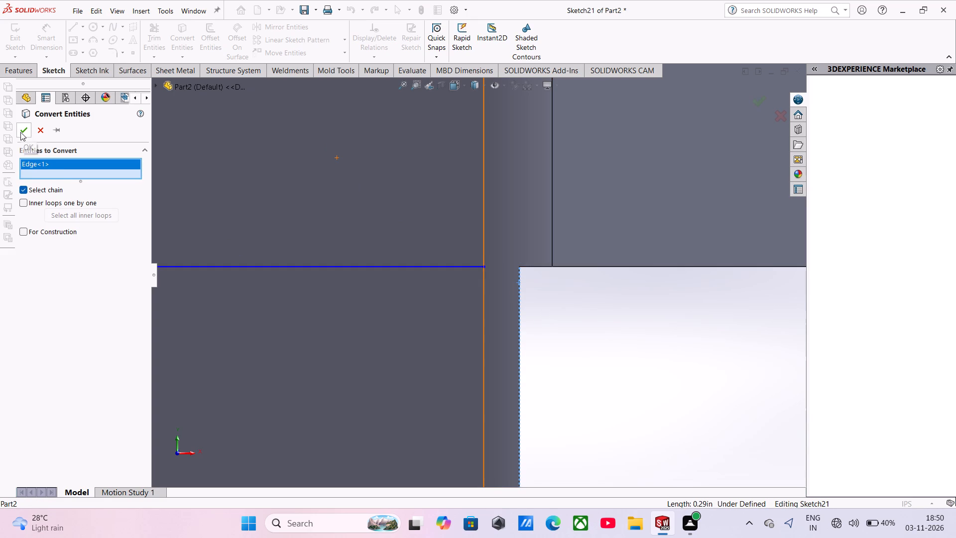
click(20, 132)
Extend the horizontal line to meet the newly converted vertical edge.
click(146, 52)
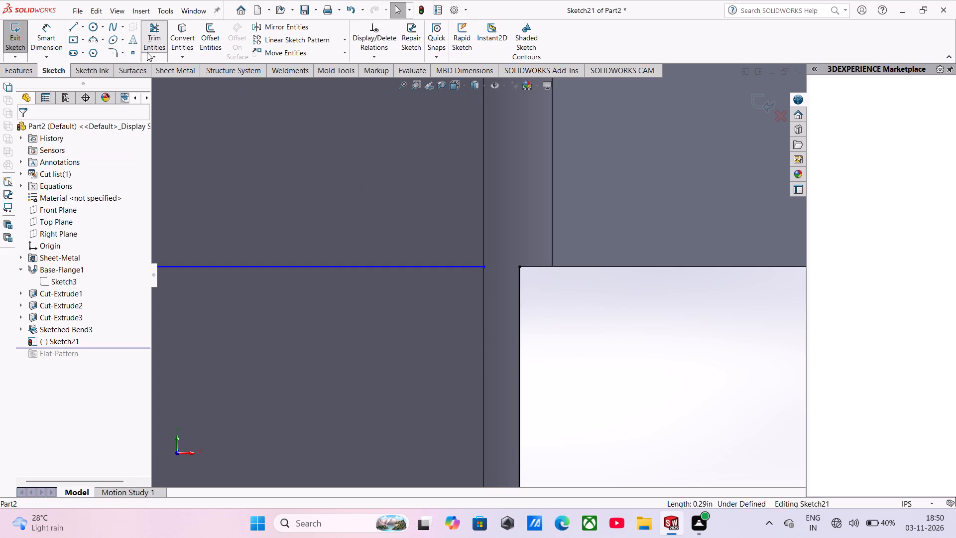
click(165, 86)
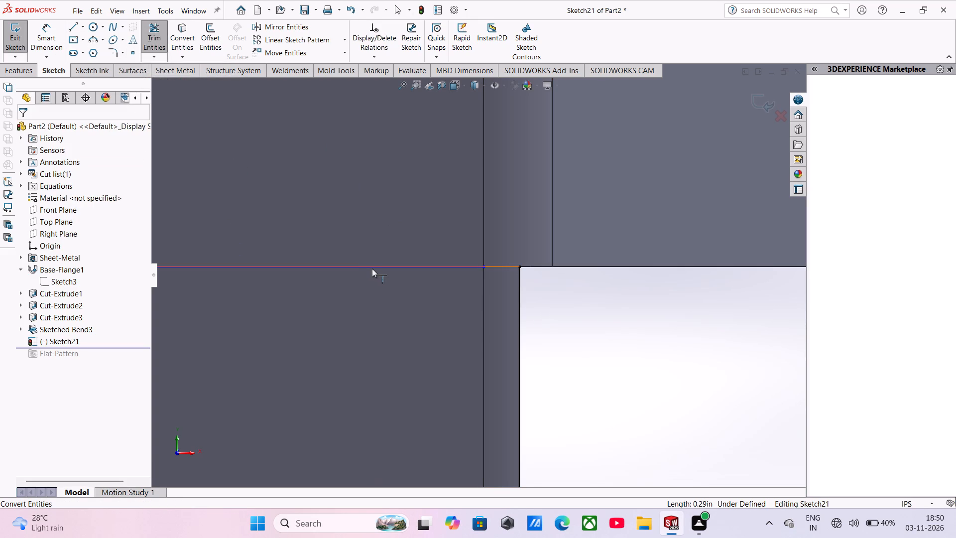
click(372, 269)
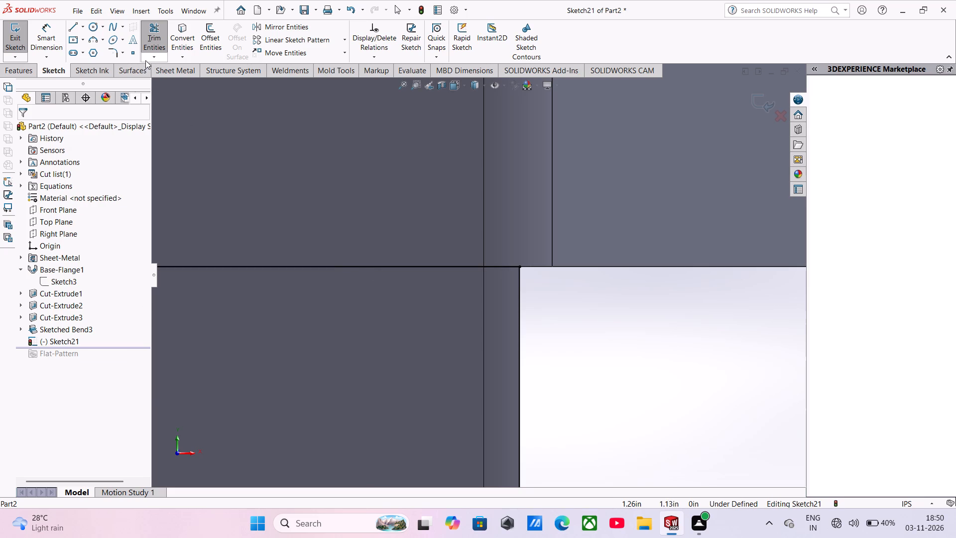
Trim away the converted vertical edge, leaving only the extended horizontal line.
click(146, 60)
click(162, 64)
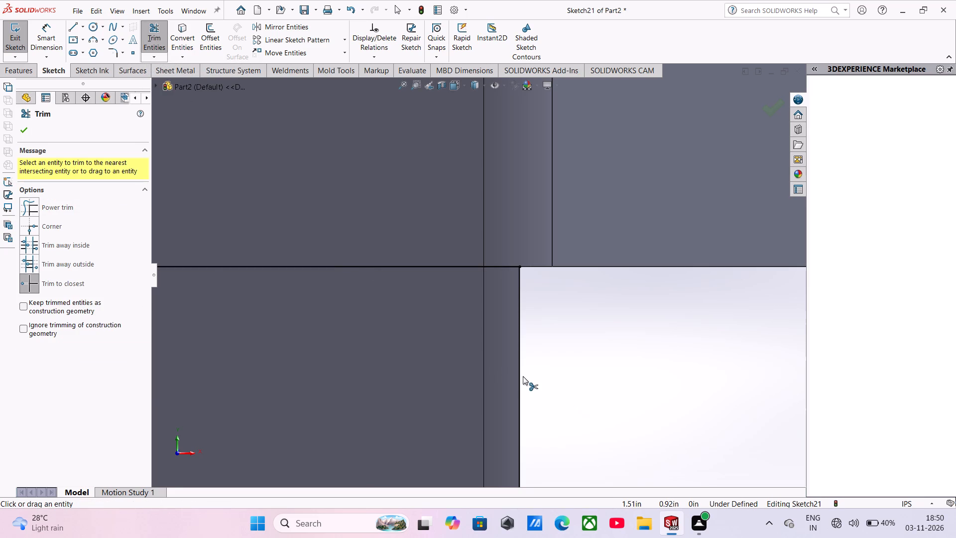
click(521, 376)
scroll(534, 376, up, 11)
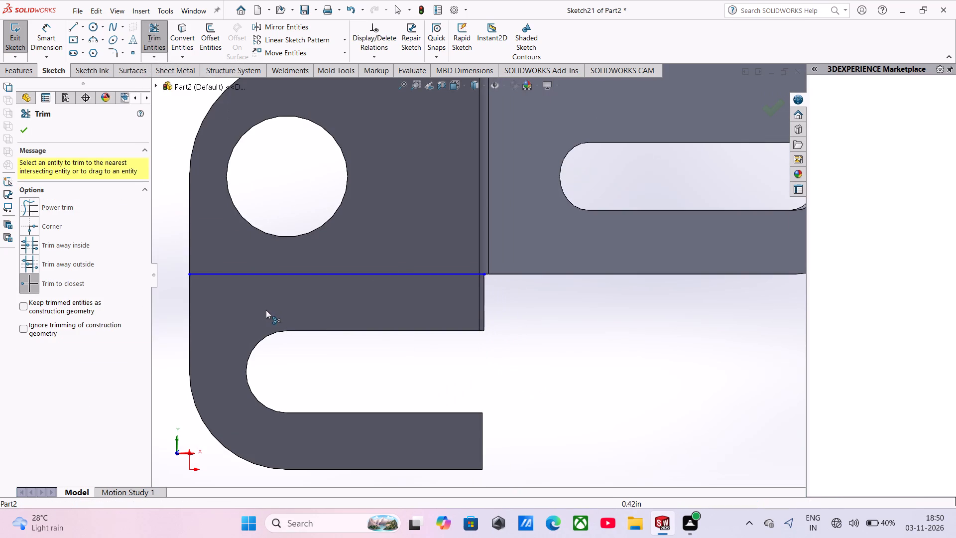
click(26, 135)
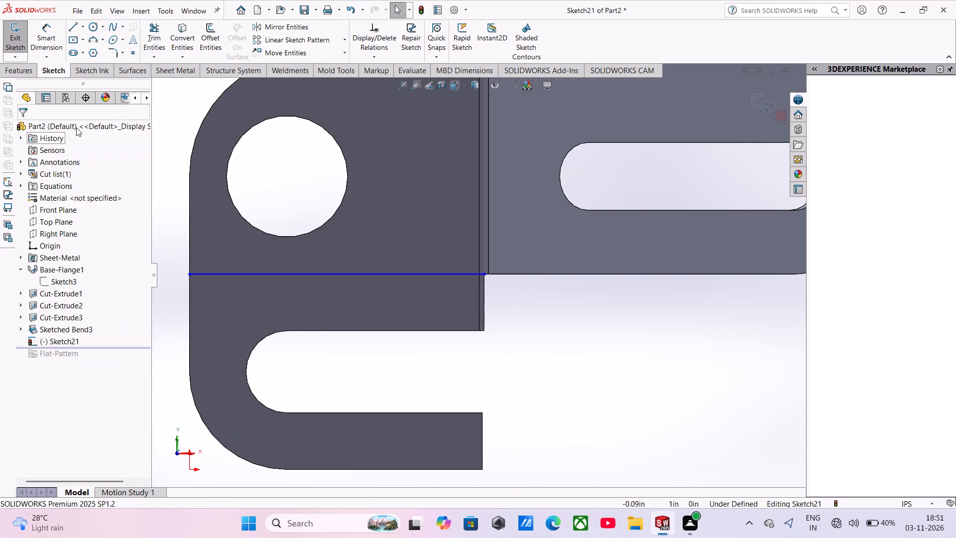
Set up a 90-degree Sketched Bend on the extended line with a custom K-Factor of 0.5, fixing the open-slot portion.
click(162, 70)
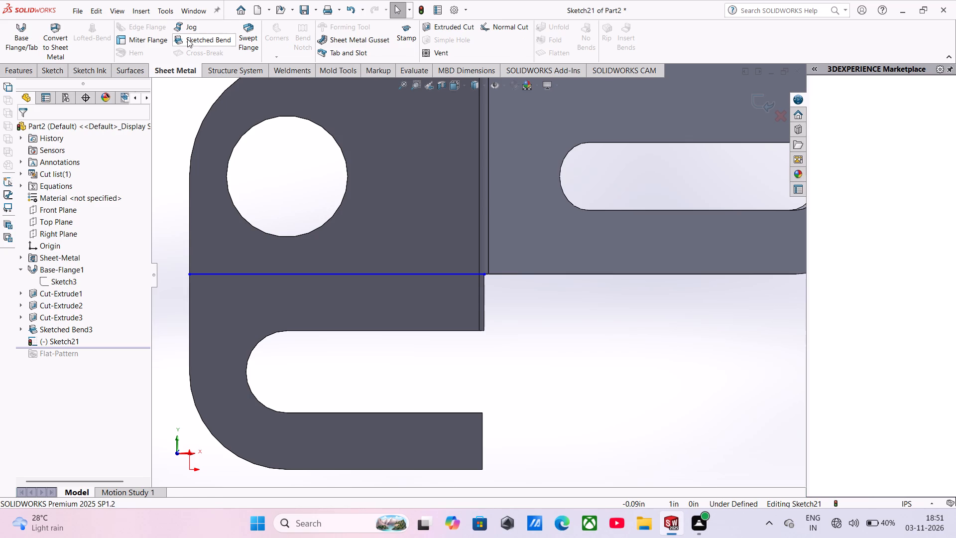
click(187, 39)
click(225, 242)
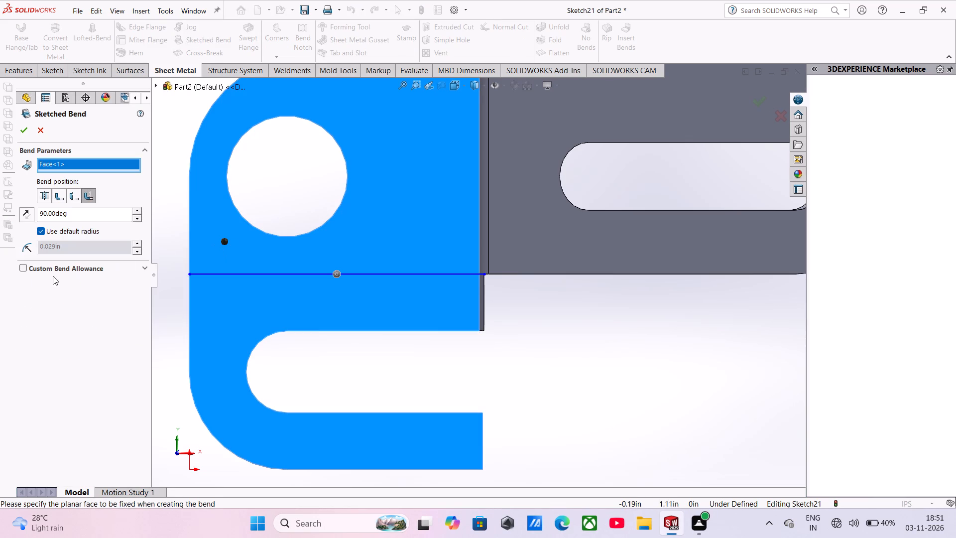
click(20, 266)
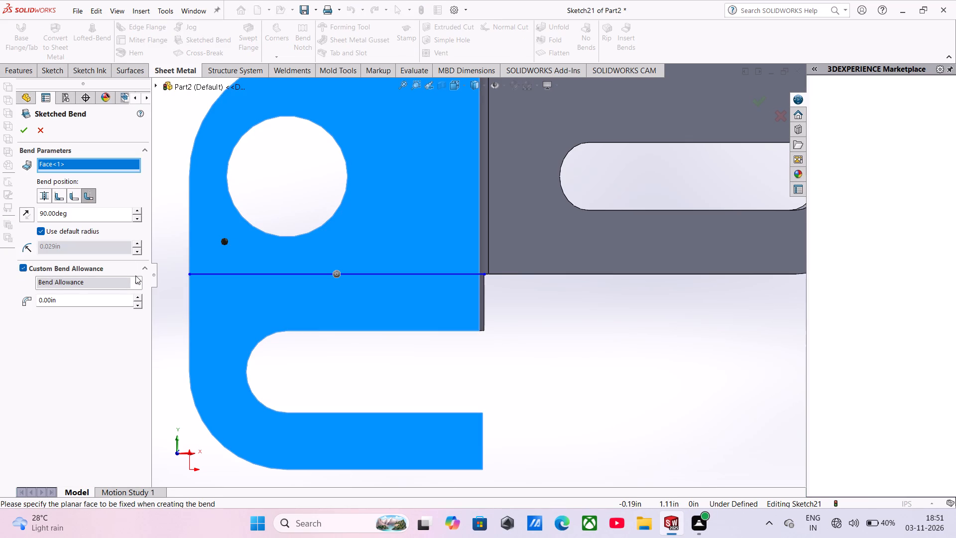
click(135, 279)
click(53, 304)
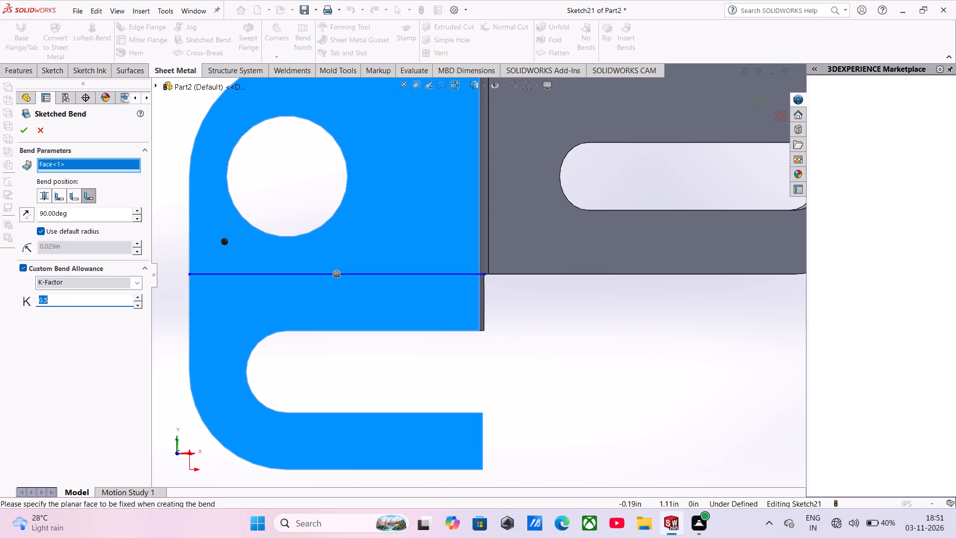
click(298, 306)
scroll(306, 333, up, 3)
middle_drag(306, 333, 333, 223)
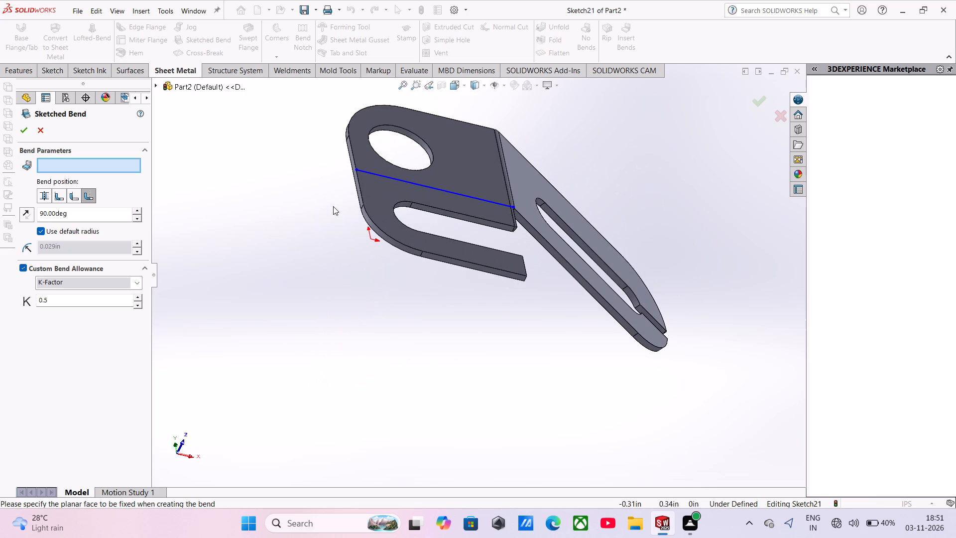
click(375, 199)
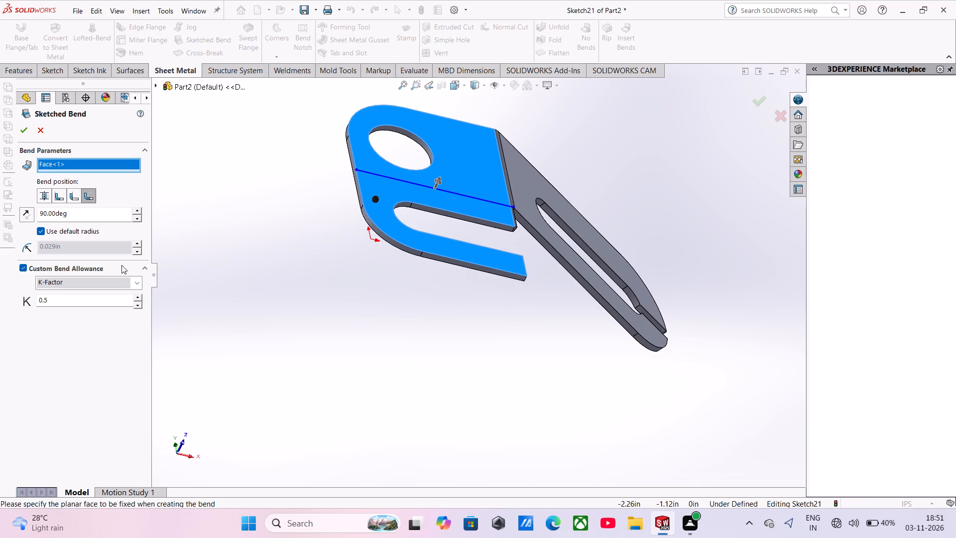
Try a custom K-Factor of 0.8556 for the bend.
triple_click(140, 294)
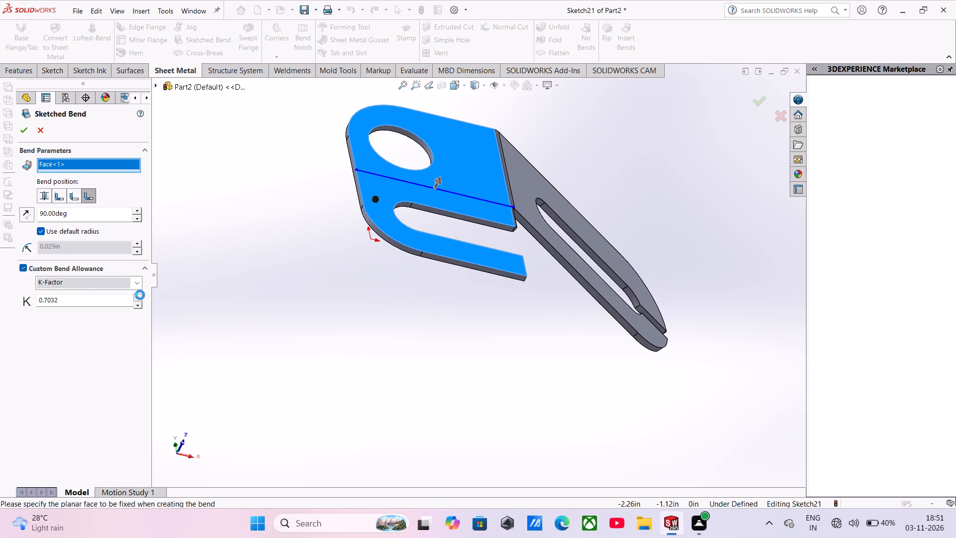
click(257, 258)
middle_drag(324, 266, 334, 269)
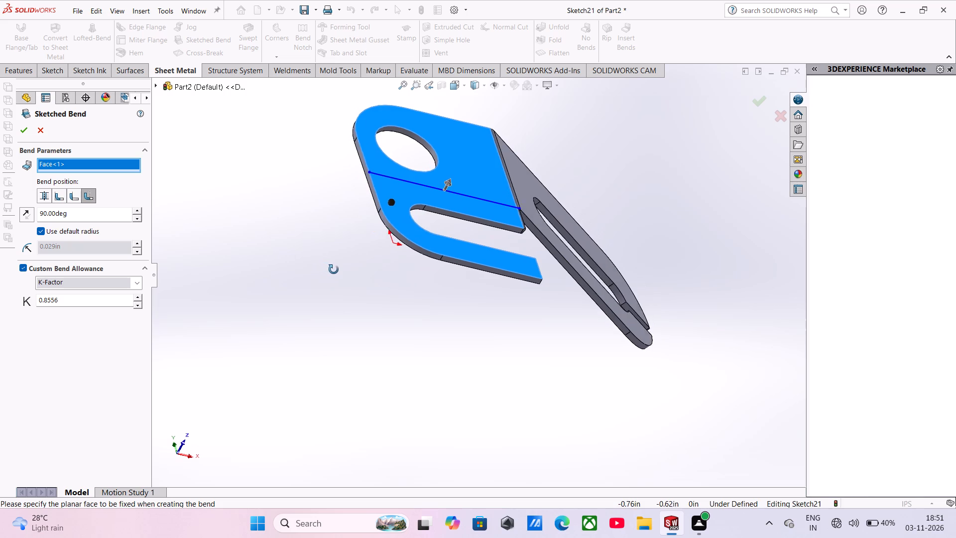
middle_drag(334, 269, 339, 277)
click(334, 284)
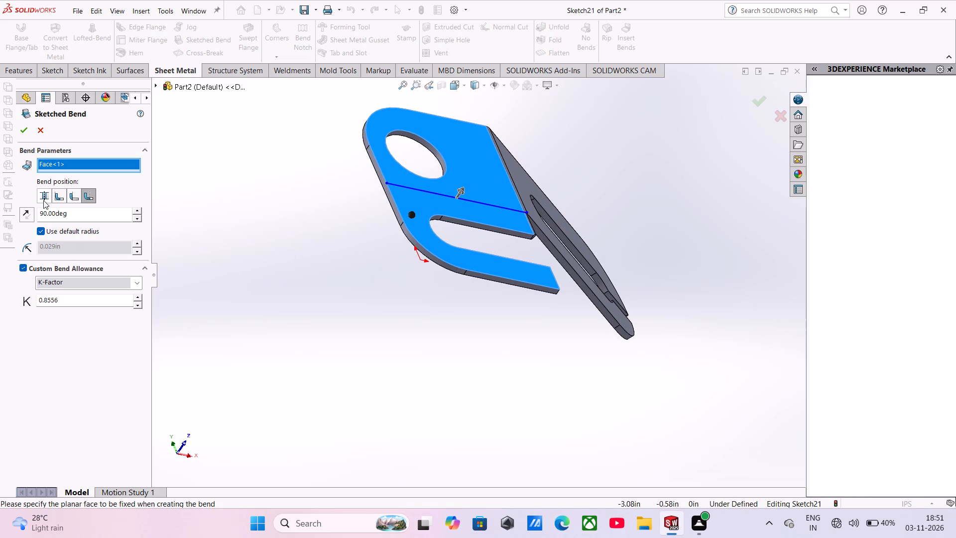
Set the bend position to Bend Centerline and reset the custom bend allowance to a K-Factor of 0.5.
click(43, 200)
click(43, 200)
click(43, 197)
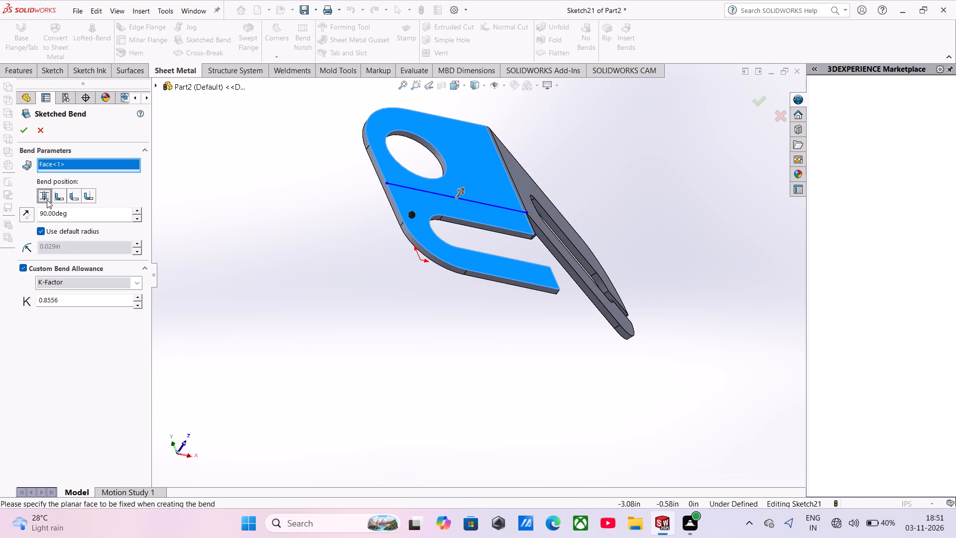
click(77, 300)
click(31, 269)
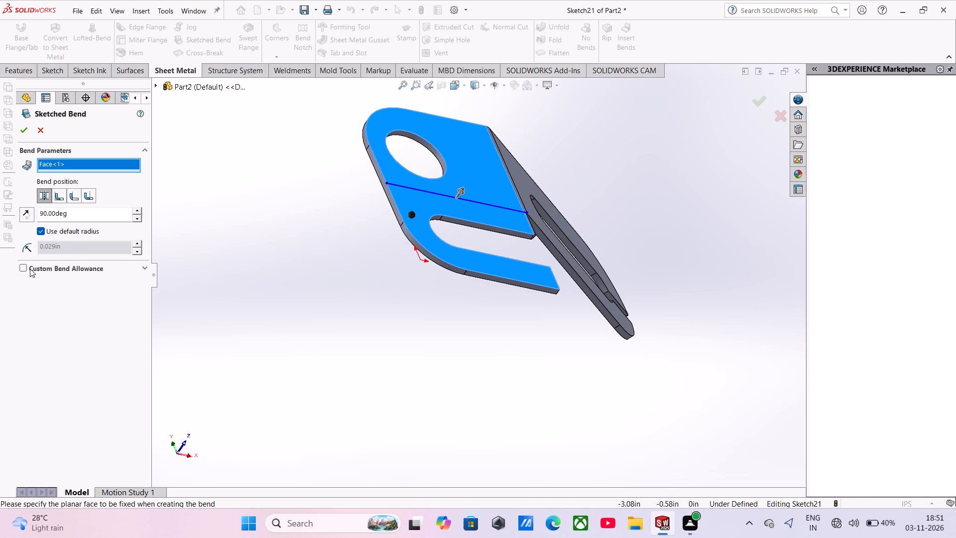
click(25, 268)
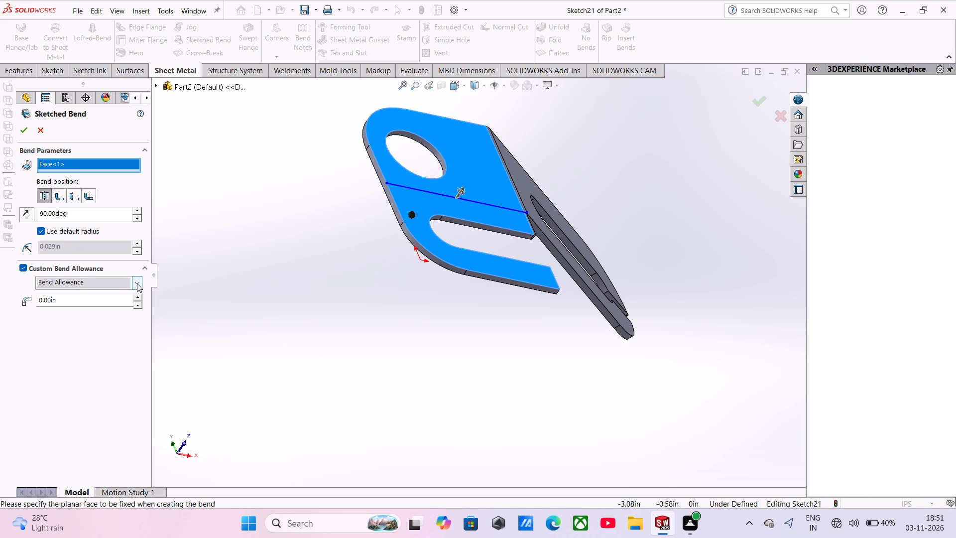
click(137, 283)
click(53, 307)
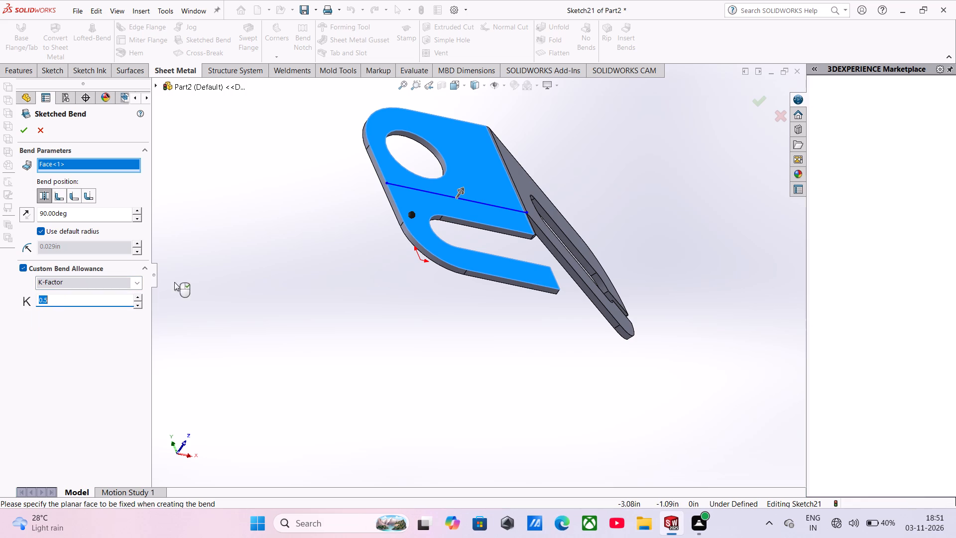
click(231, 273)
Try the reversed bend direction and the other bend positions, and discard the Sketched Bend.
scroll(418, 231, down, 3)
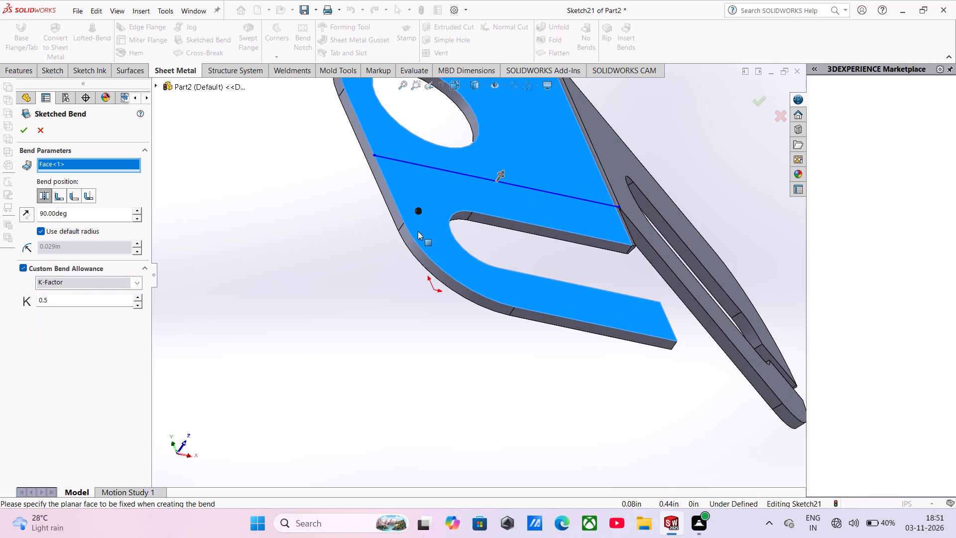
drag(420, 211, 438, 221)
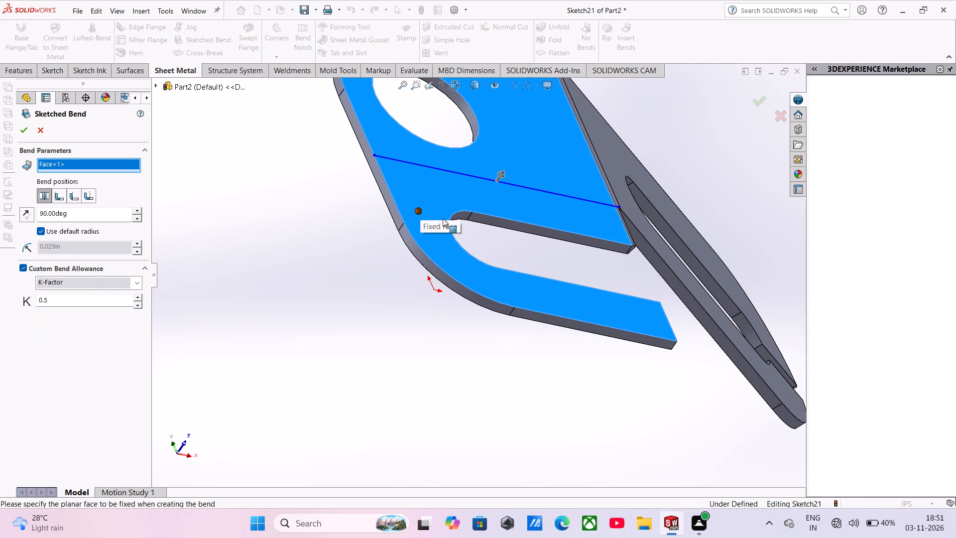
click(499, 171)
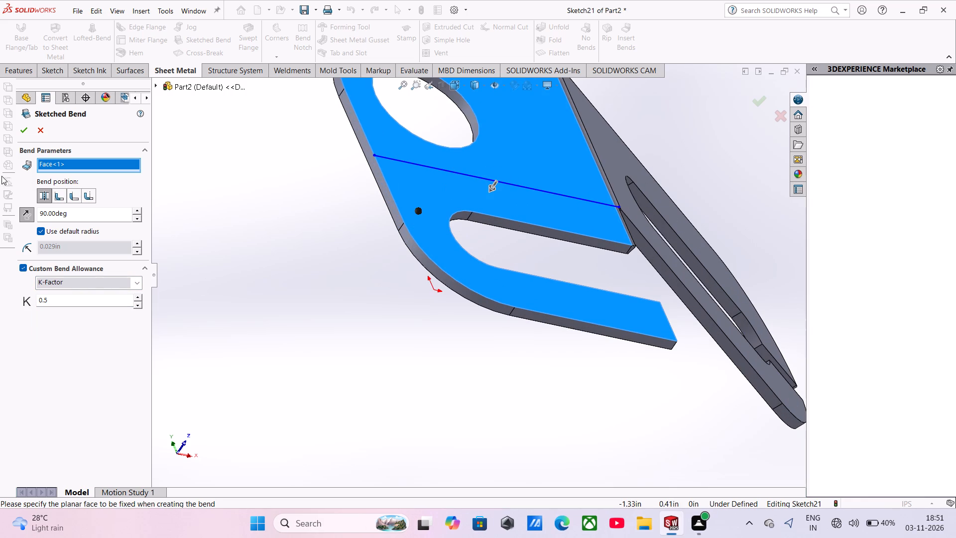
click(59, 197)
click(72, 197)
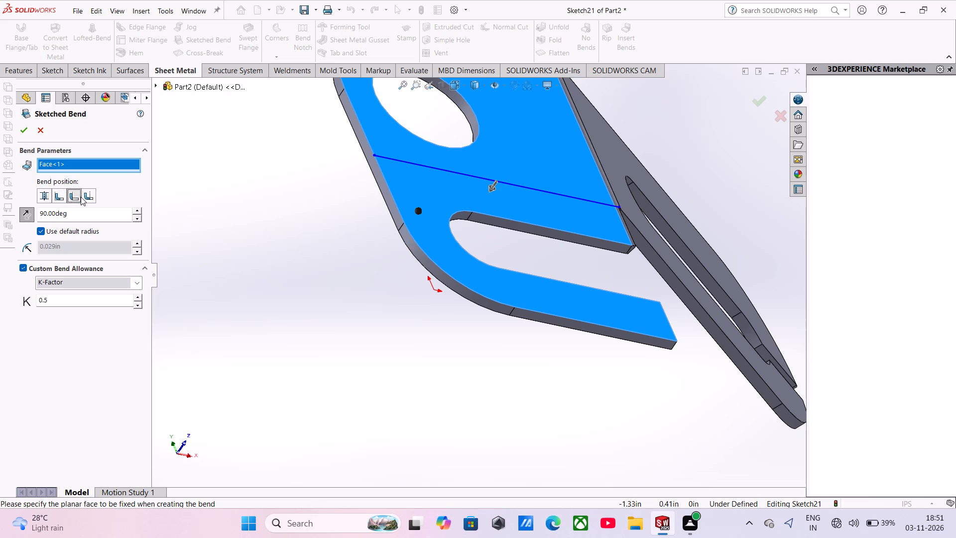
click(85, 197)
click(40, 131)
Examine the extended bend line and its endpoints against the flange edges from several angles.
scroll(292, 297, up, 5)
middle_drag(346, 275, 345, 275)
scroll(348, 275, up, 1)
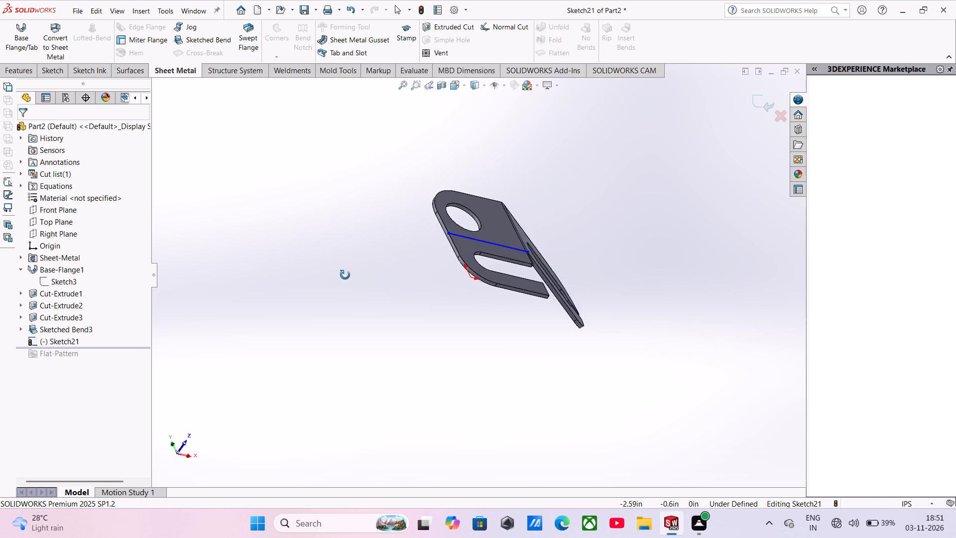
middle_drag(345, 275, 437, 157)
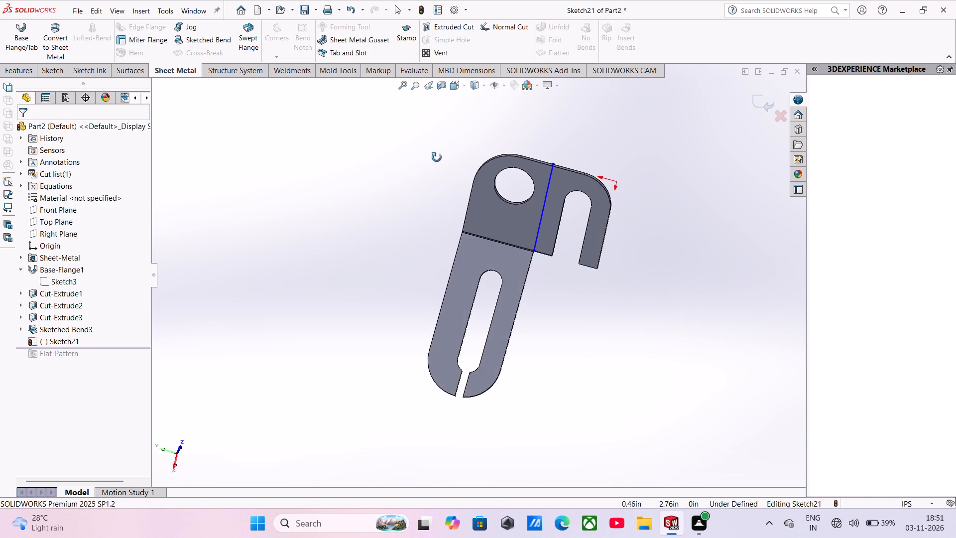
middle_drag(437, 157, 435, 118)
scroll(436, 202, down, 2)
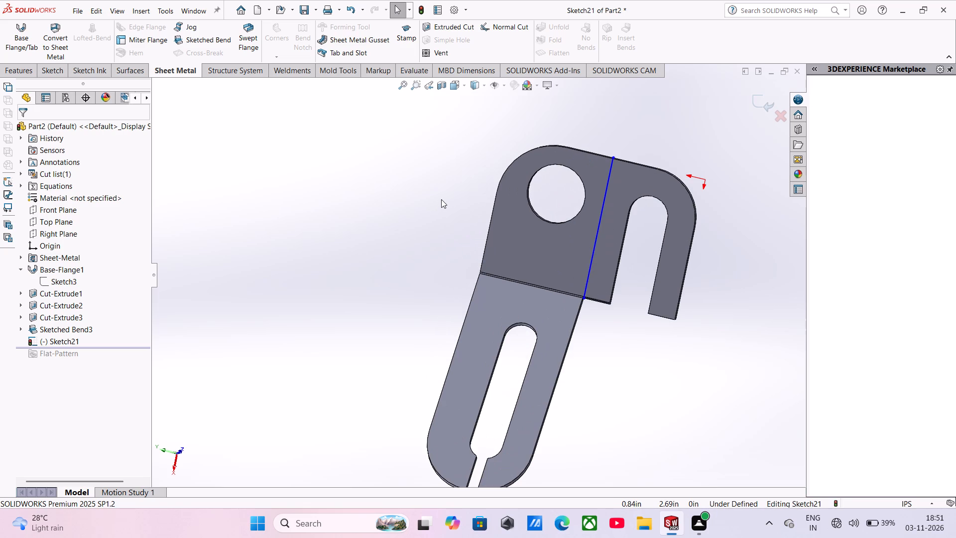
middle_drag(507, 275, 462, 302)
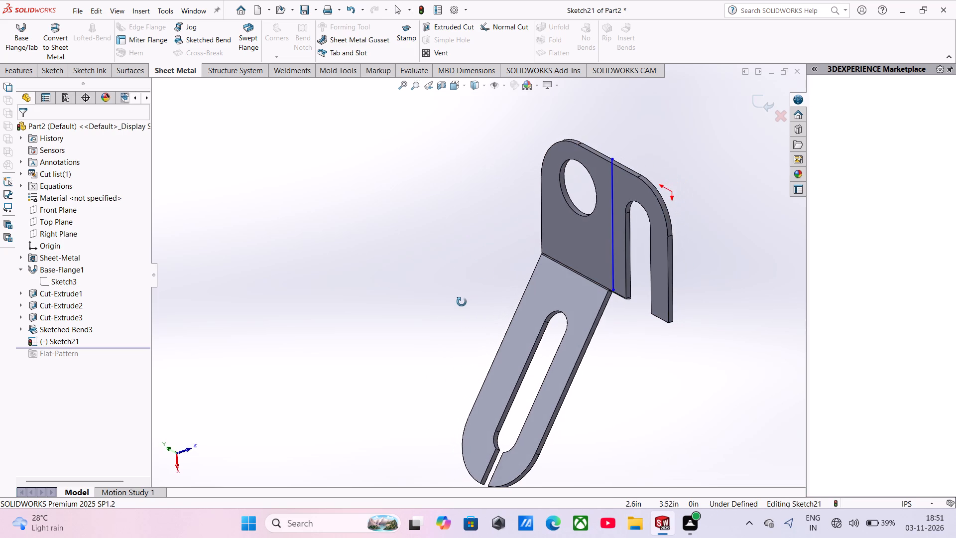
middle_drag(462, 302, 511, 205)
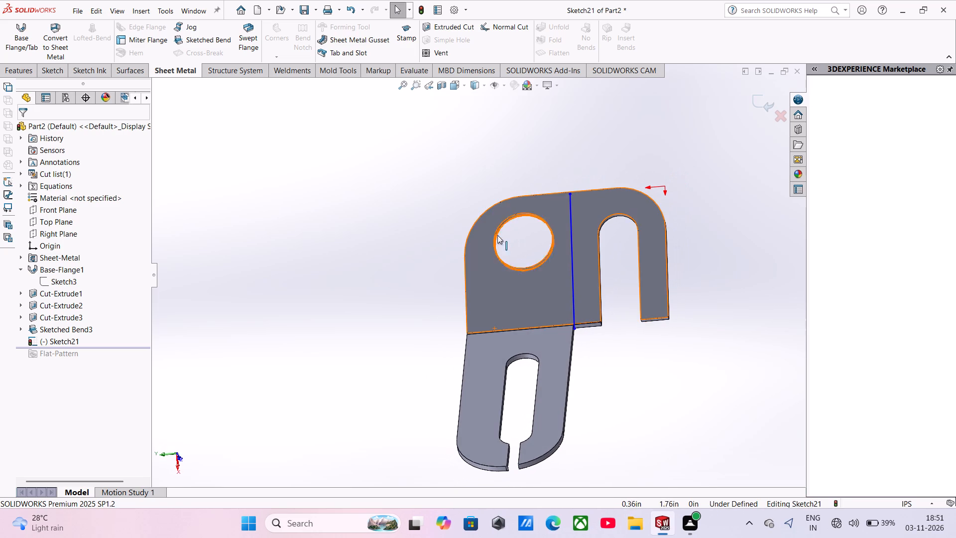
scroll(494, 267, down, 2)
scroll(548, 336, up, 4)
middle_drag(569, 324, 630, 230)
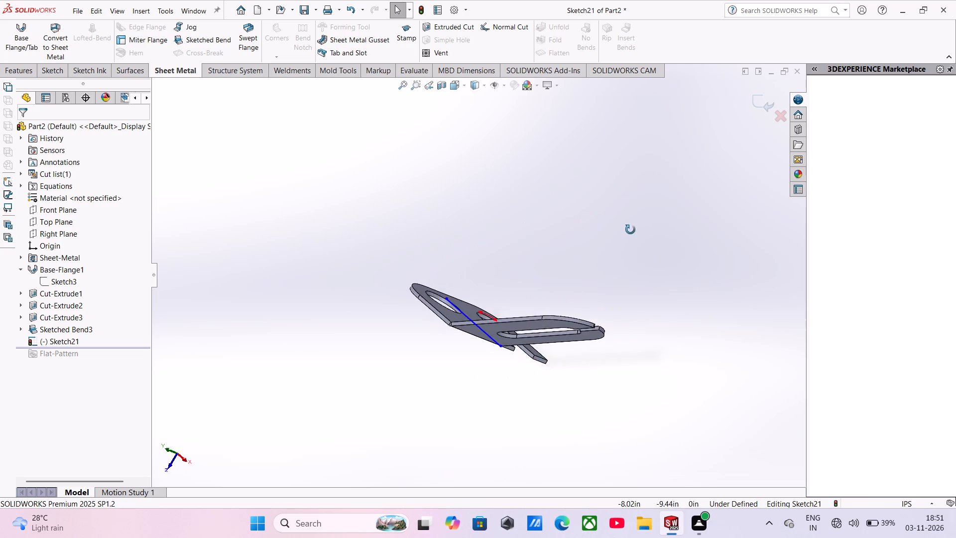
middle_drag(630, 230, 568, 227)
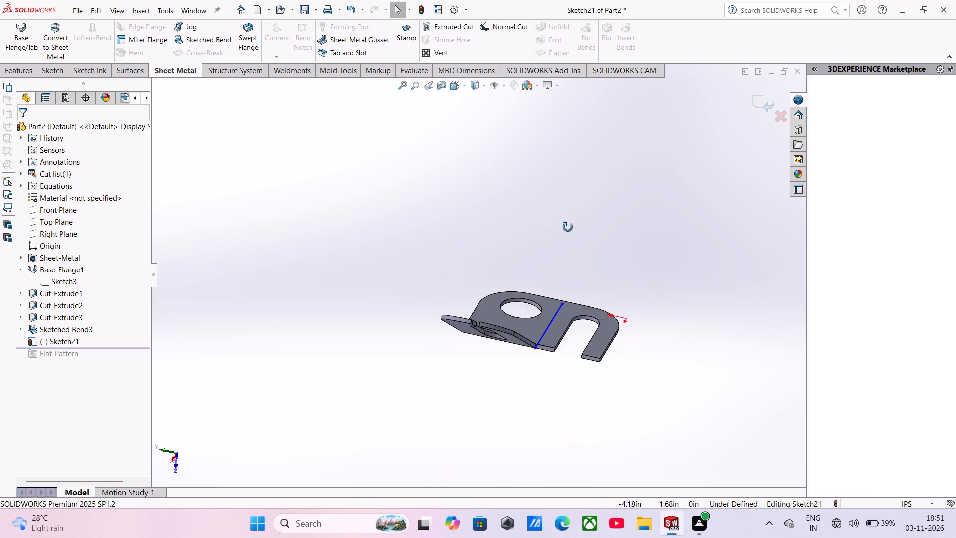
middle_drag(568, 227, 566, 251)
scroll(566, 241, down, 13)
middle_drag(543, 305, 540, 313)
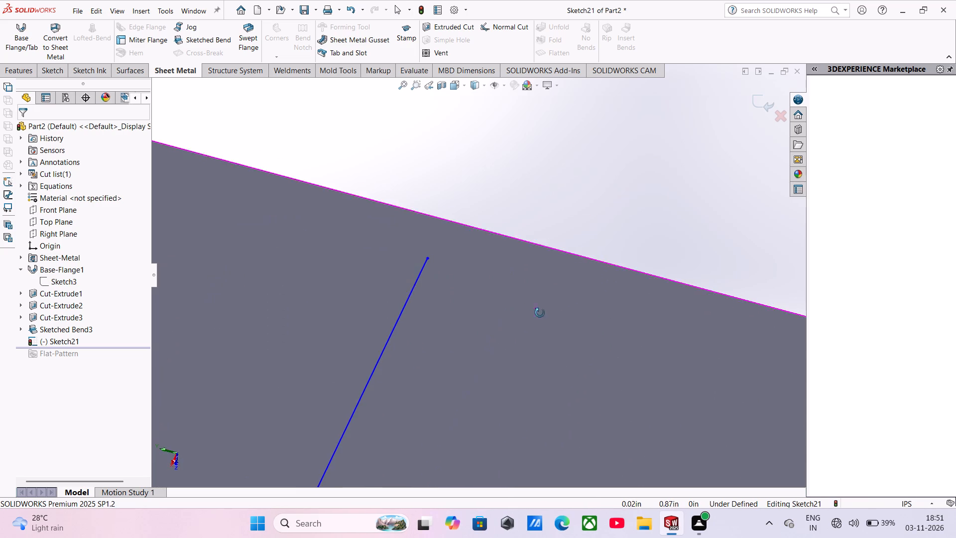
middle_drag(540, 313, 522, 365)
scroll(520, 364, down, 1)
scroll(520, 364, up, 10)
middle_drag(523, 310, 524, 310)
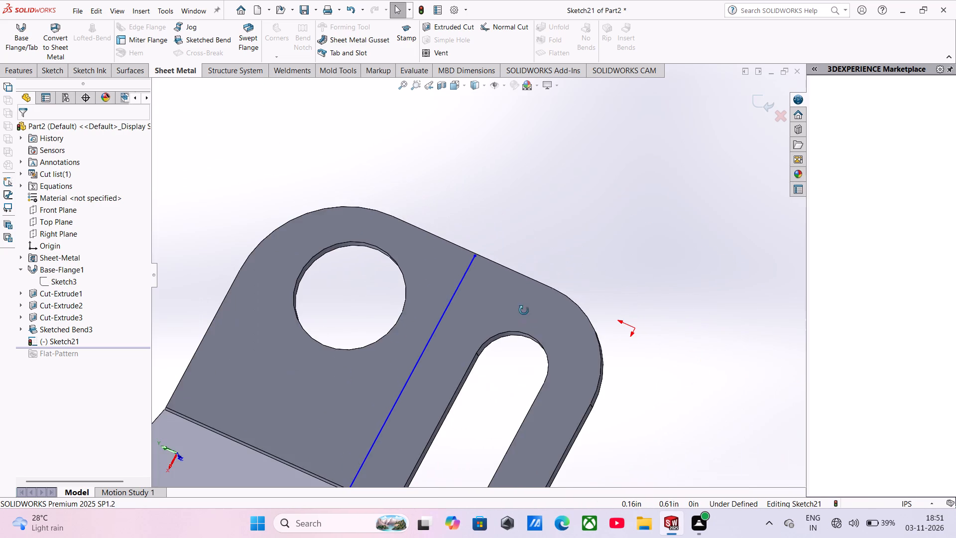
middle_drag(524, 310, 405, 474)
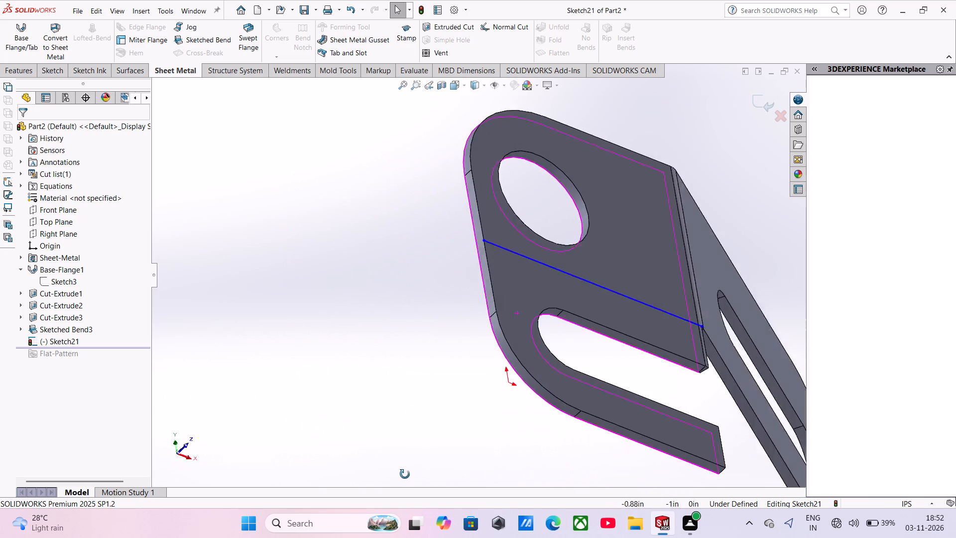
middle_drag(405, 474, 484, 185)
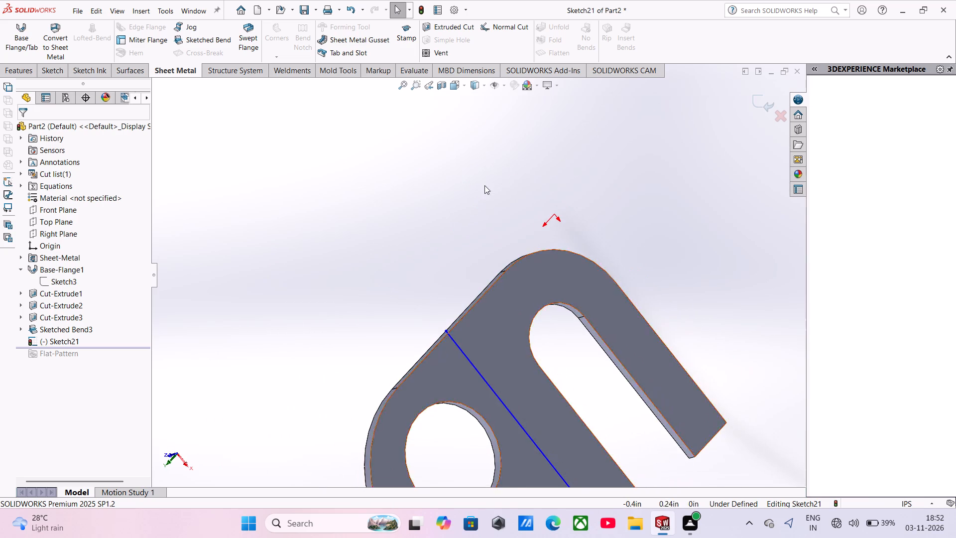
Delete the horizontal bend line between the round hole and the open slot from the sketch.
scroll(459, 335, up, 4)
click(483, 330)
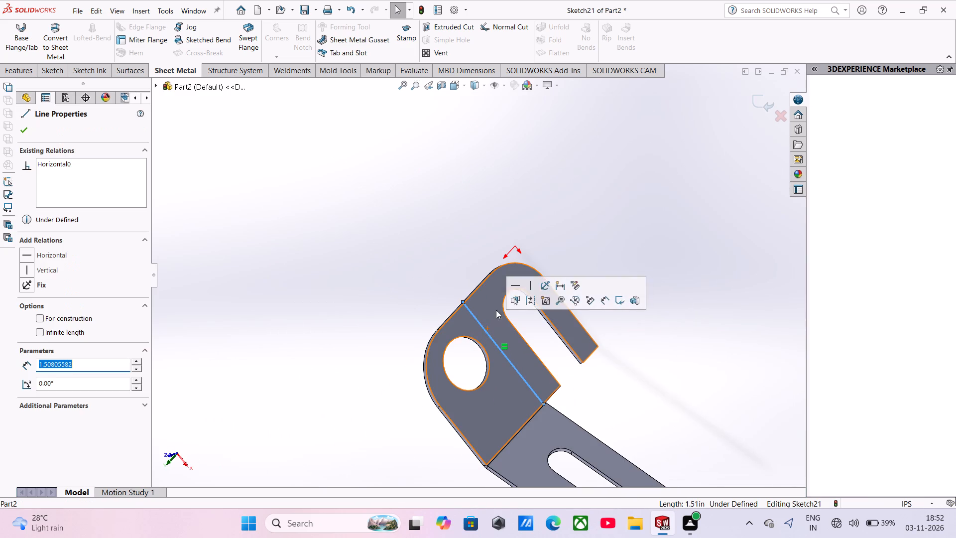
right_click(478, 320)
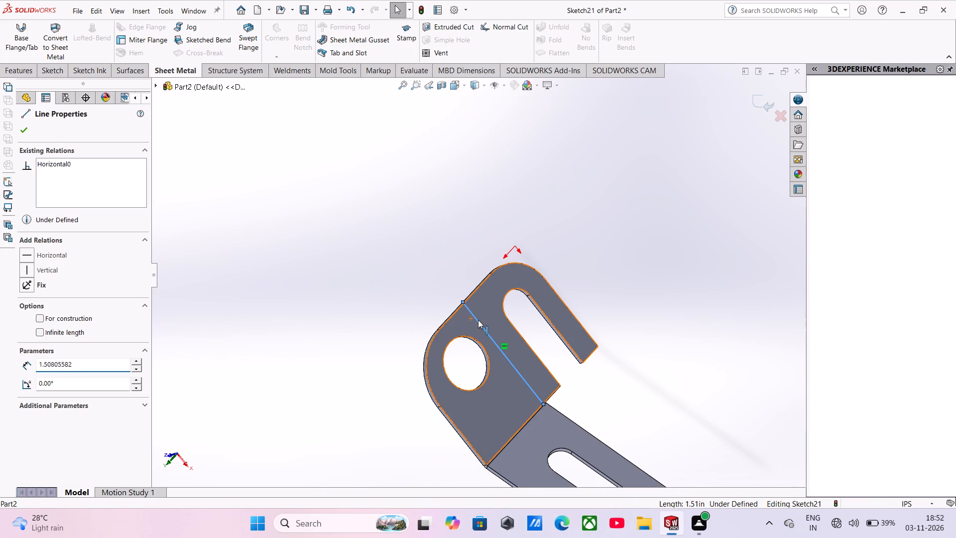
click(493, 463)
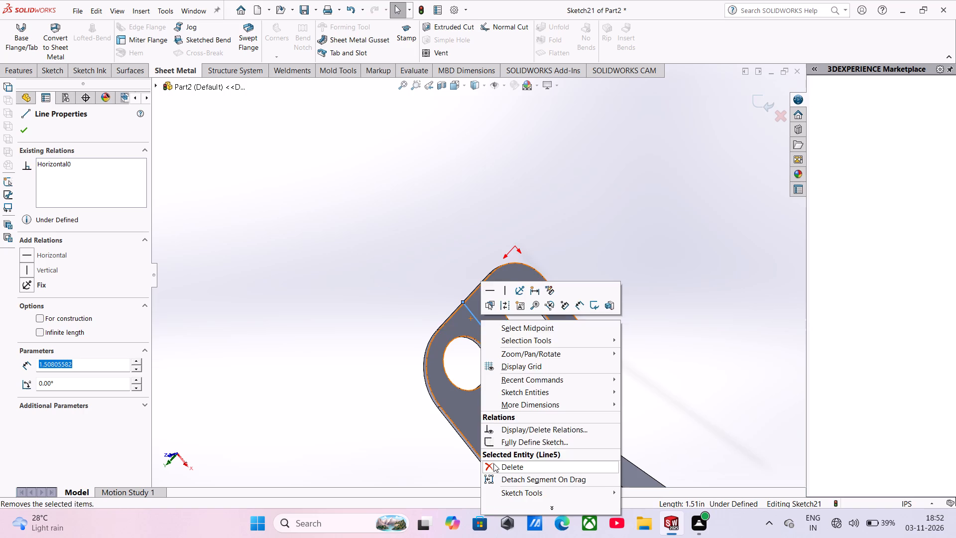
click(417, 255)
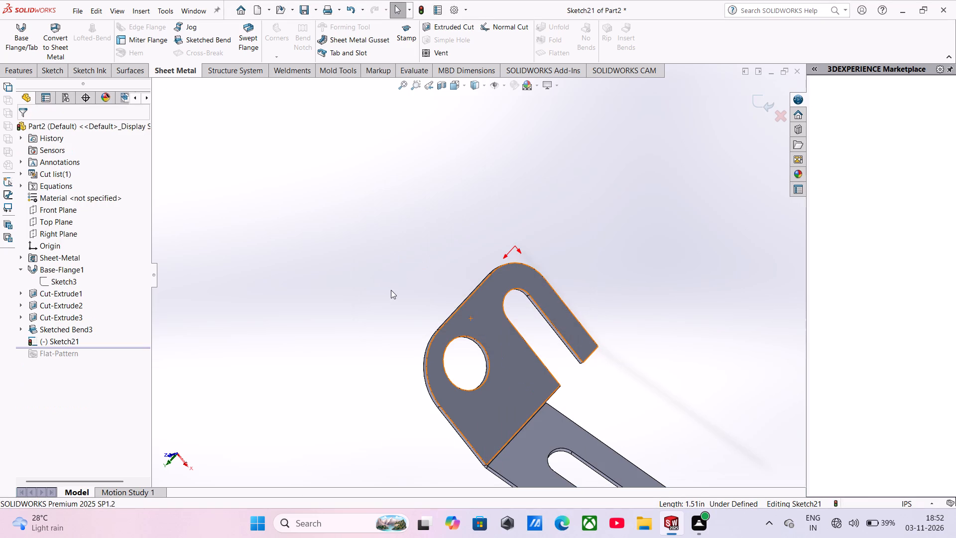
Examine the flange face, the bent long arm and the sheet edges from several angles.
scroll(391, 290, up, 6)
middle_drag(518, 312, 522, 299)
scroll(514, 334, down, 4)
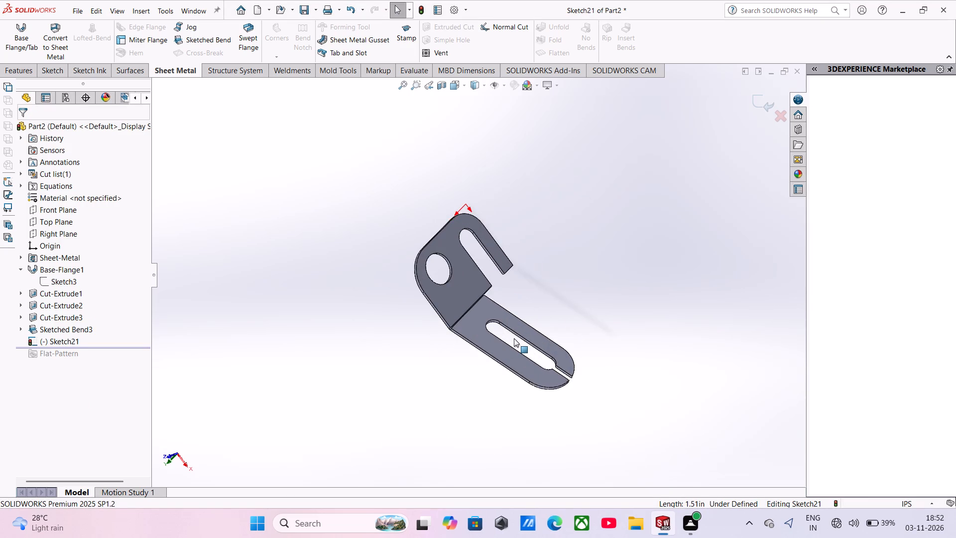
scroll(514, 338, down, 5)
scroll(451, 275, down, 1)
middle_drag(441, 269, 406, 192)
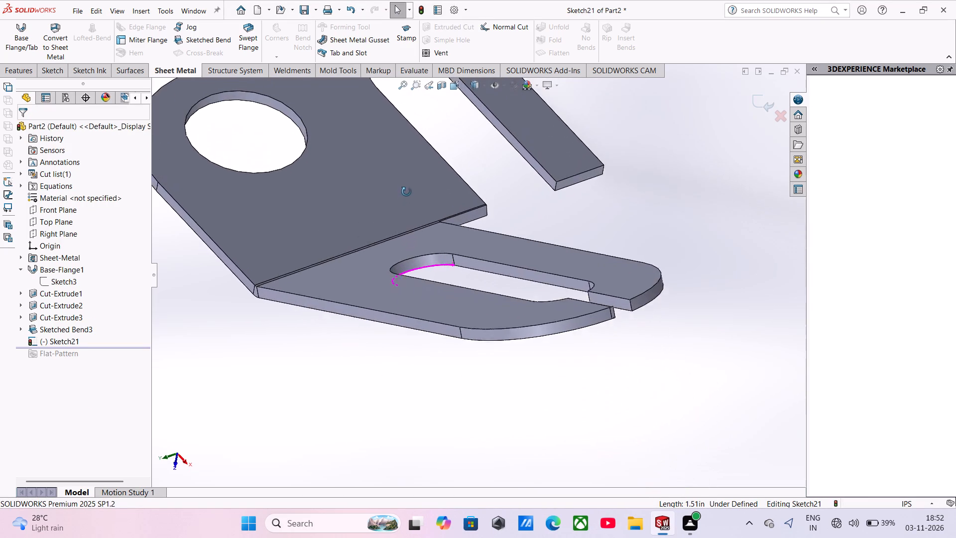
middle_drag(406, 192, 407, 183)
middle_drag(408, 177, 416, 150)
middle_drag(417, 149, 423, 143)
middle_click(424, 142)
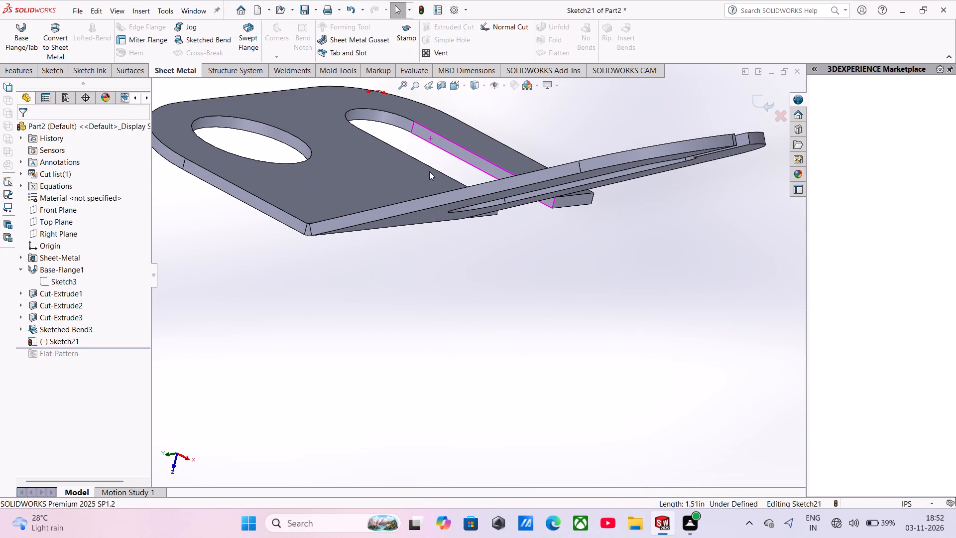
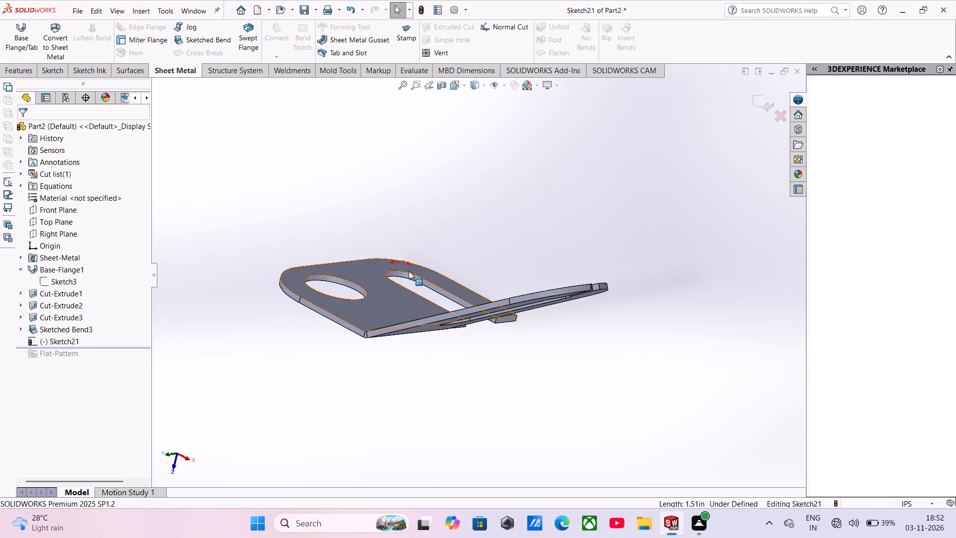
Exit the open empty sketch without adding any geometry to it.
scroll(409, 273, up, 1)
middle_drag(409, 273, 372, 348)
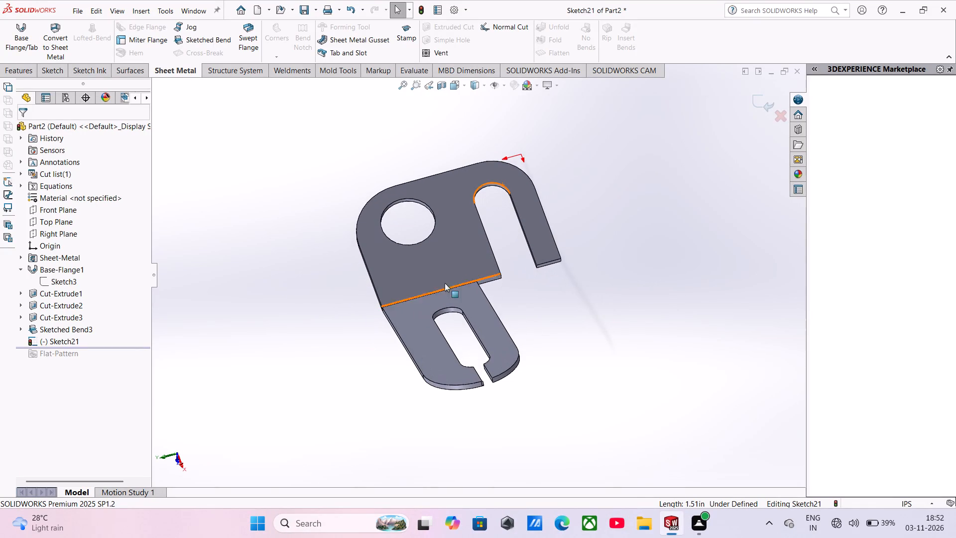
click(476, 256)
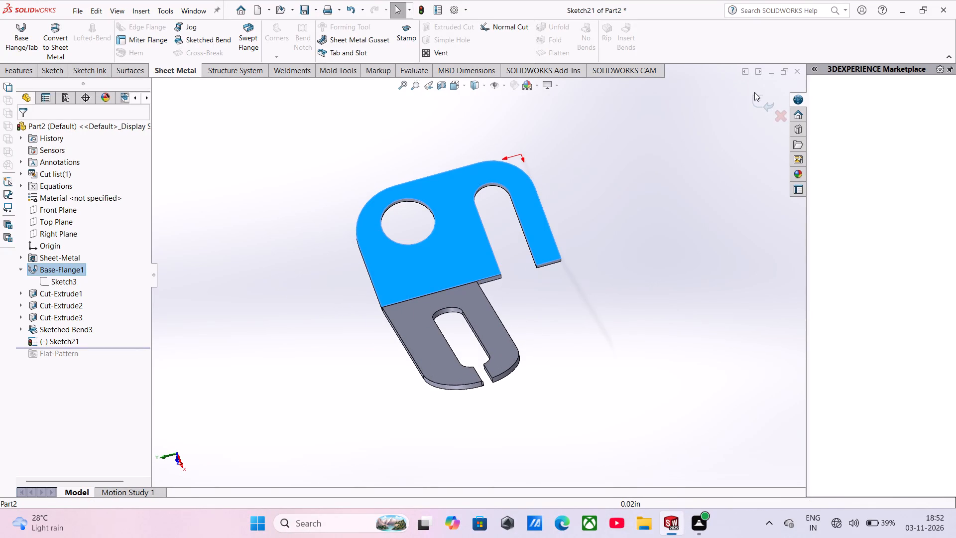
click(754, 93)
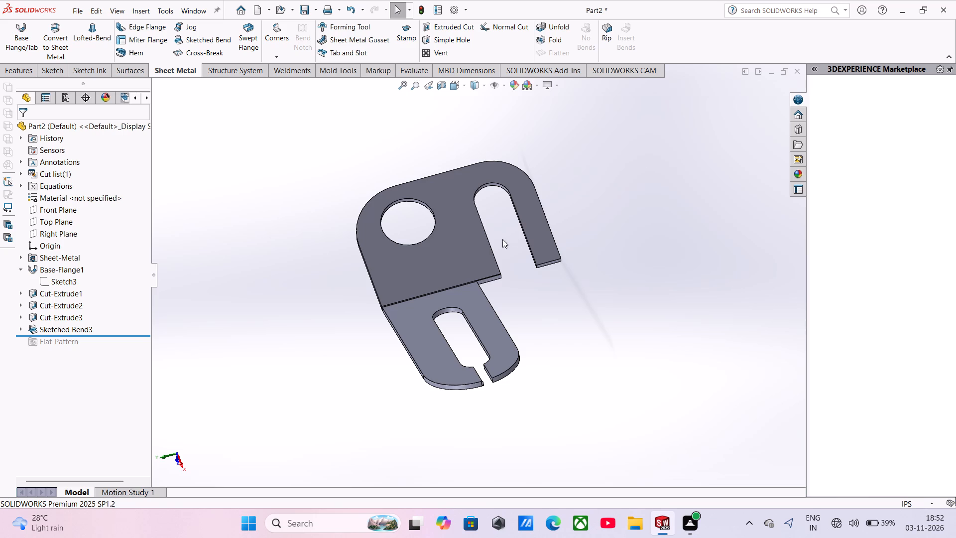
Start a sketch on the base flange's large face and draw a vertical line about 2.12 in long across it, between bend and hole.
click(474, 261)
click(520, 231)
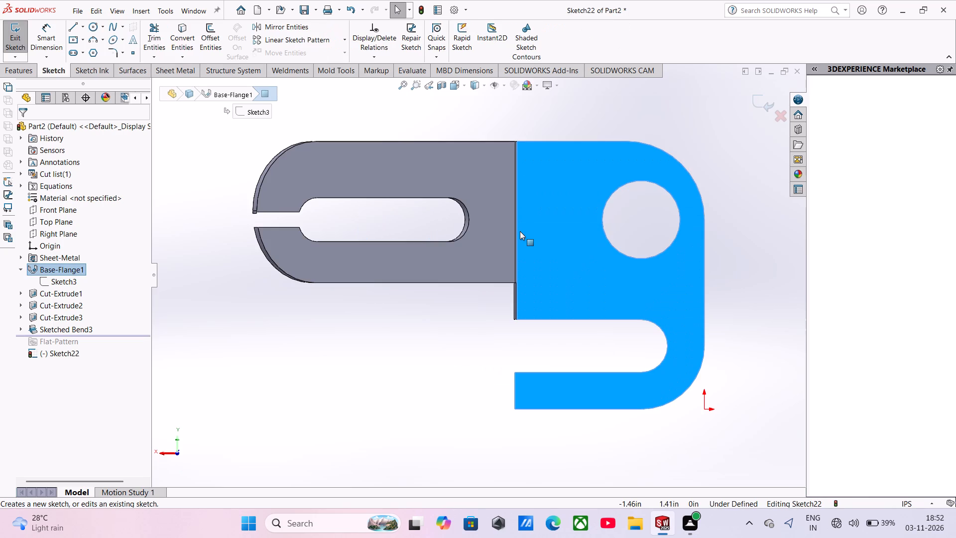
click(475, 316)
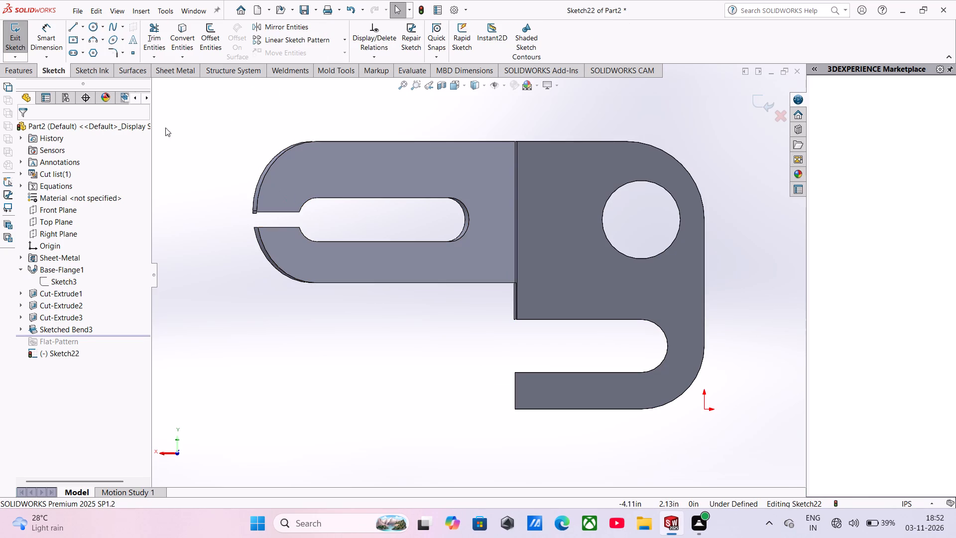
click(67, 32)
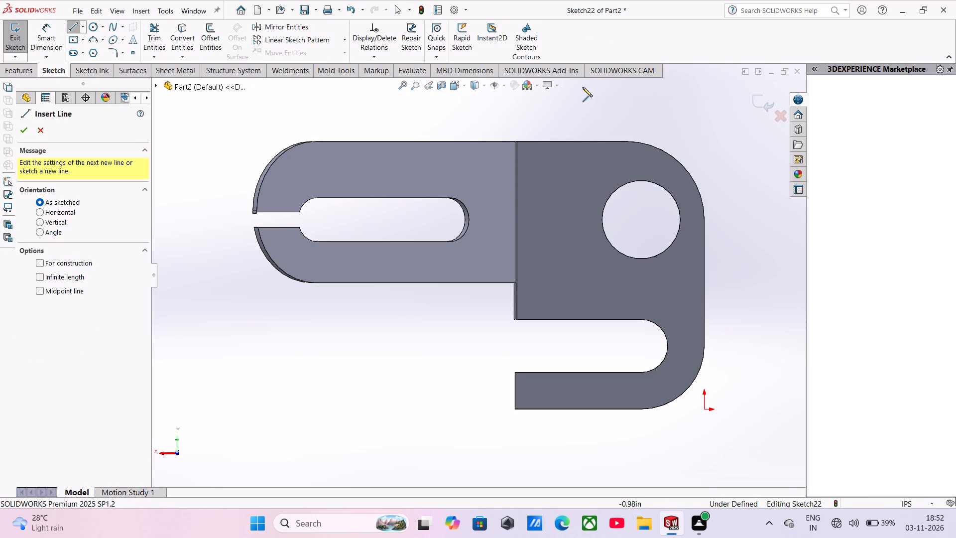
click(592, 140)
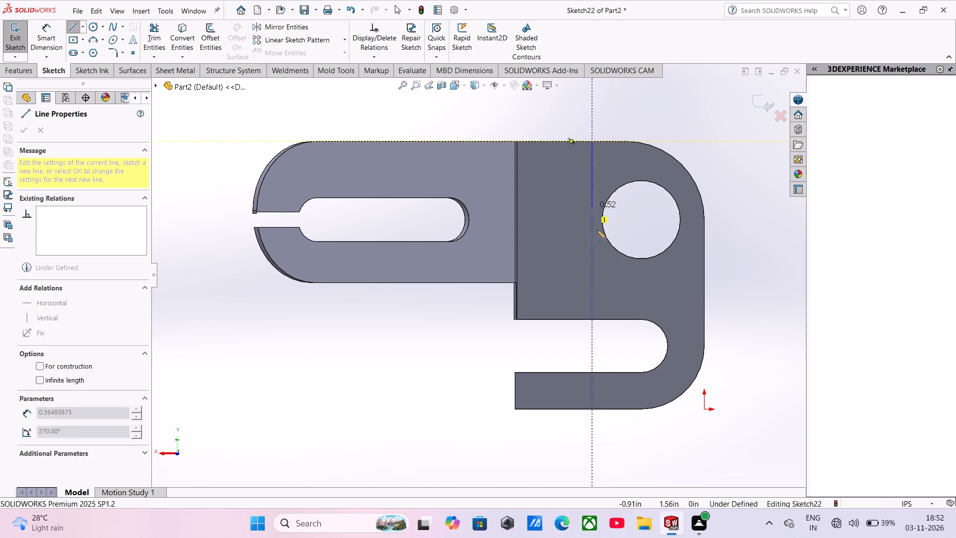
click(593, 408)
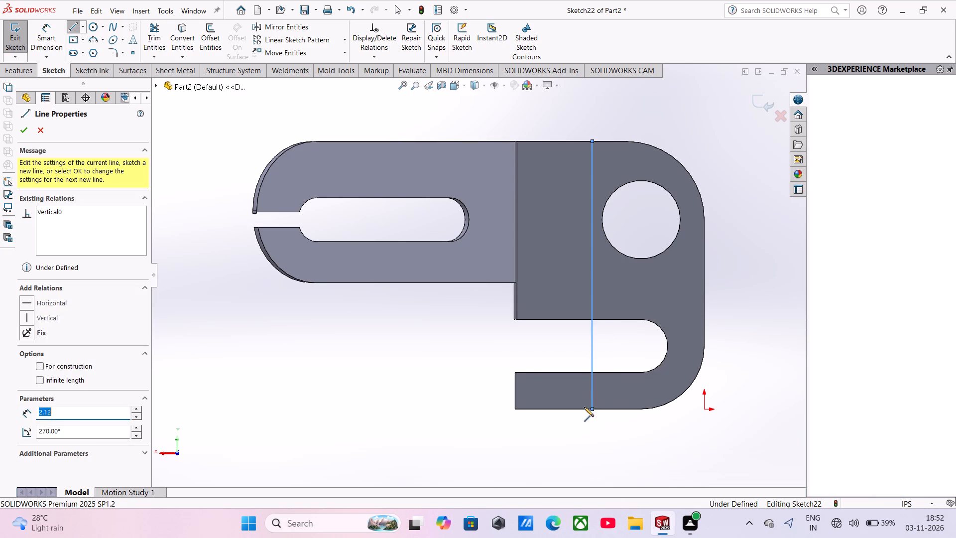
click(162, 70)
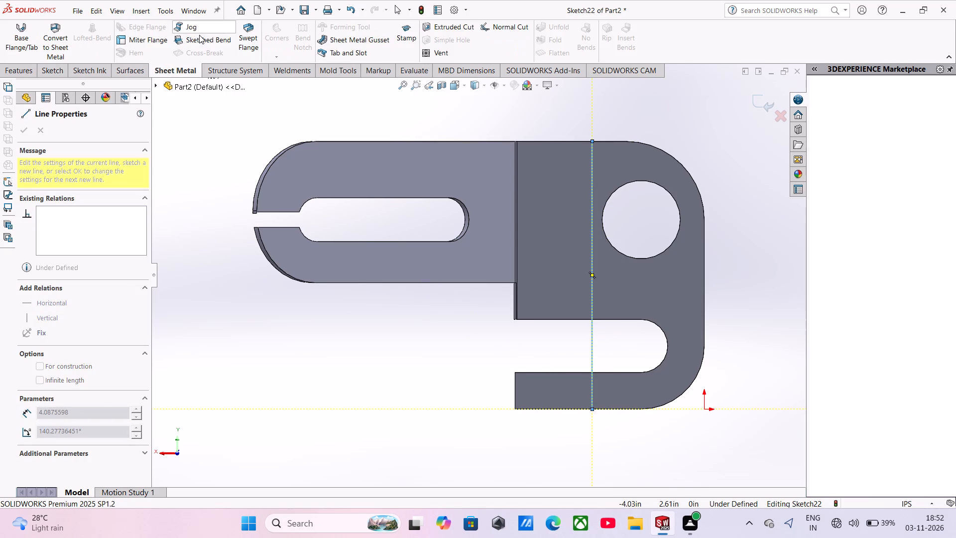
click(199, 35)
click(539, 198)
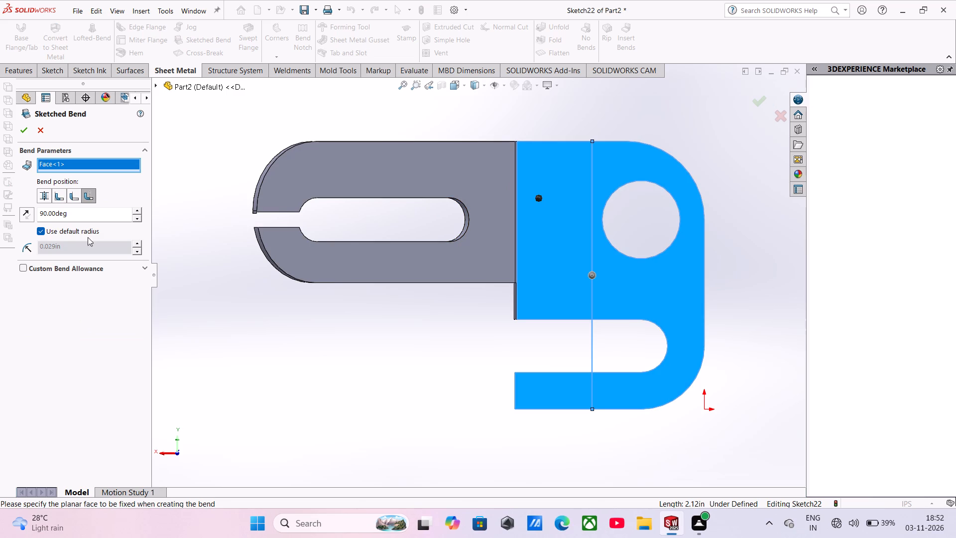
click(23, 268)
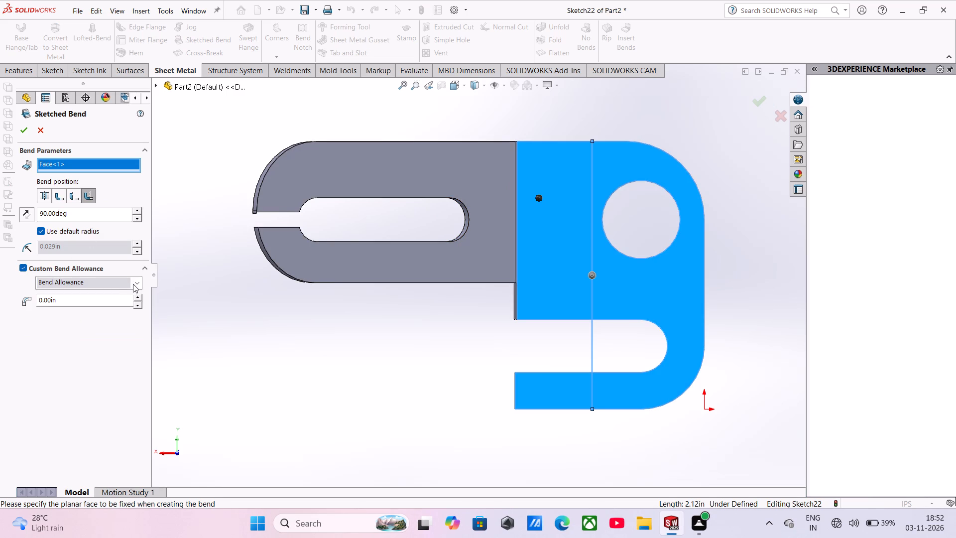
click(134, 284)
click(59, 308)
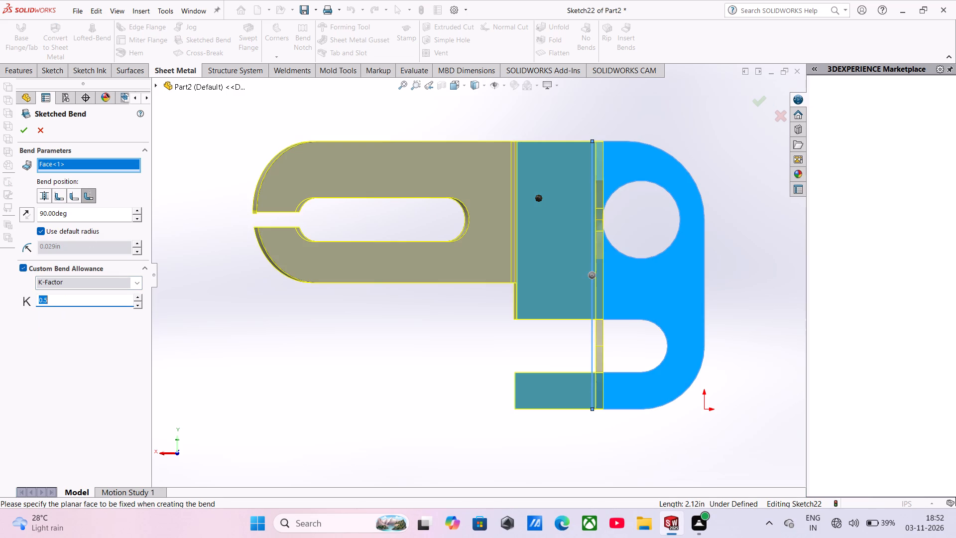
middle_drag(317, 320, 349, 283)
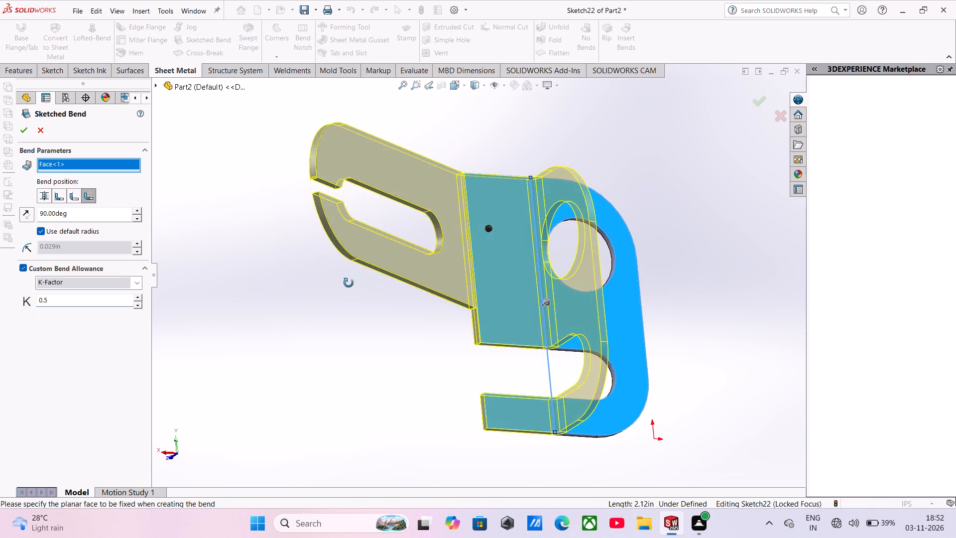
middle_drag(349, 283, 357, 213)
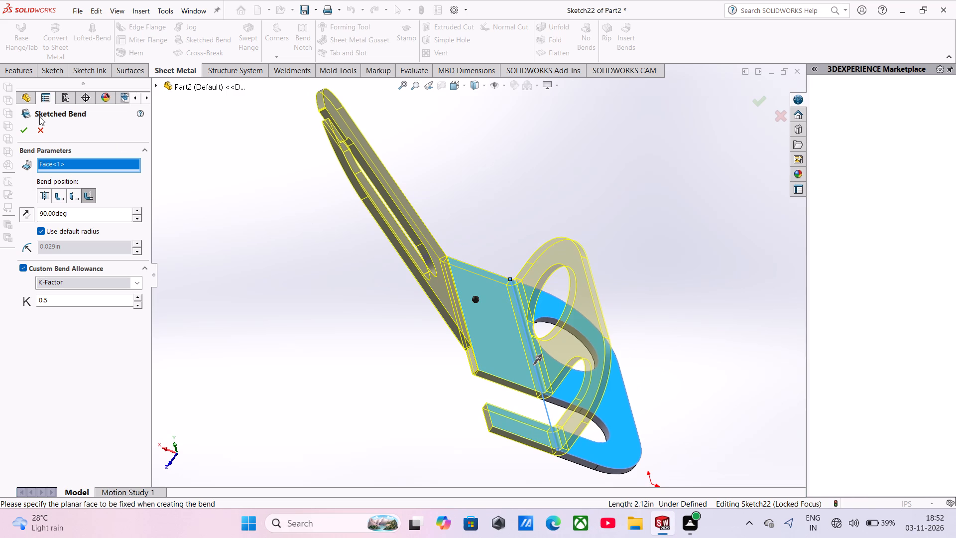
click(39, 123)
Start the Line tool and examine the notch corner where the bent slotted flange meets the base flange.
middle_drag(308, 282, 286, 295)
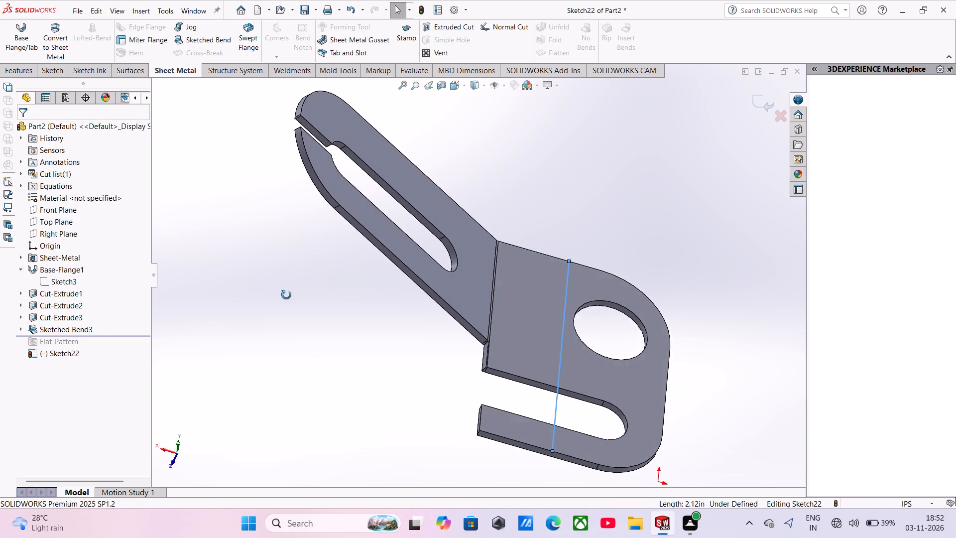
middle_drag(286, 295, 276, 297)
click(534, 316)
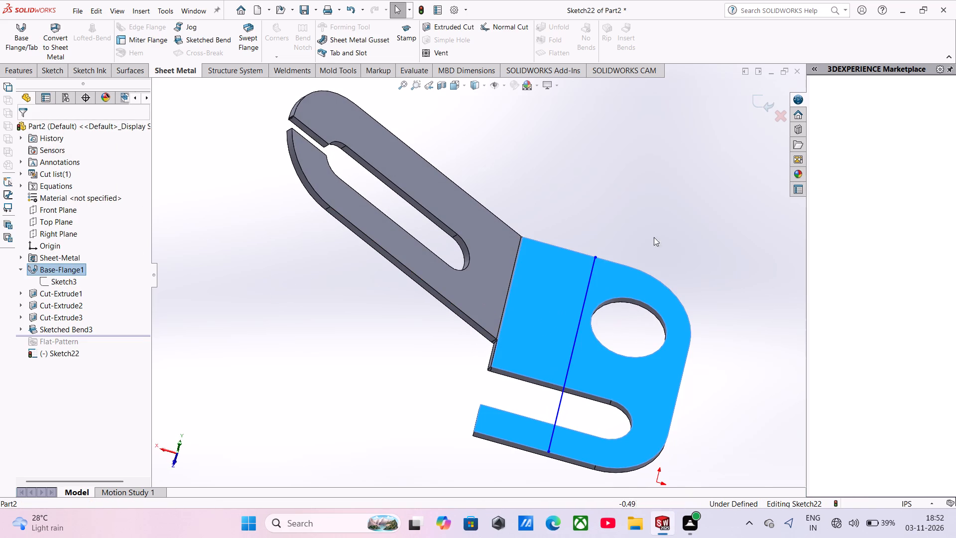
middle_drag(662, 228, 633, 281)
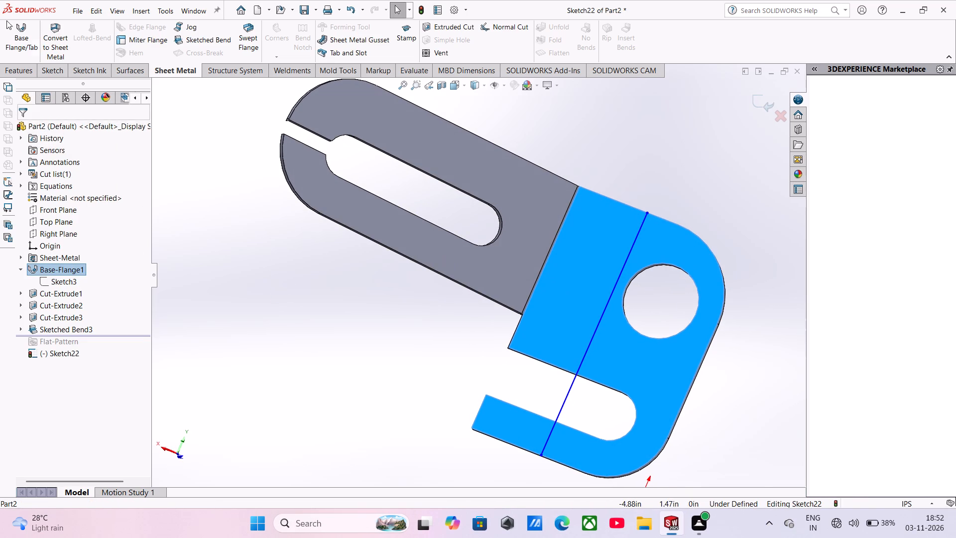
click(51, 69)
click(71, 28)
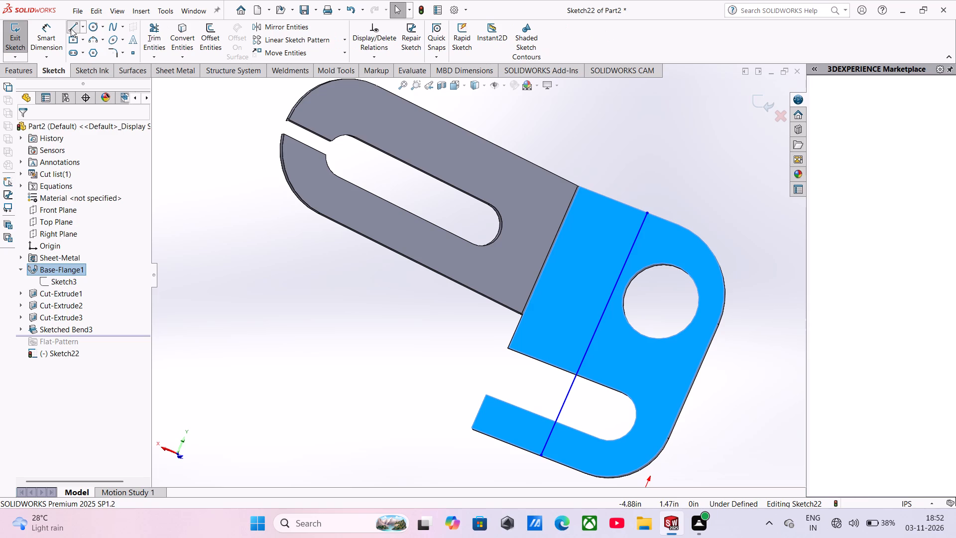
scroll(504, 318, down, 5)
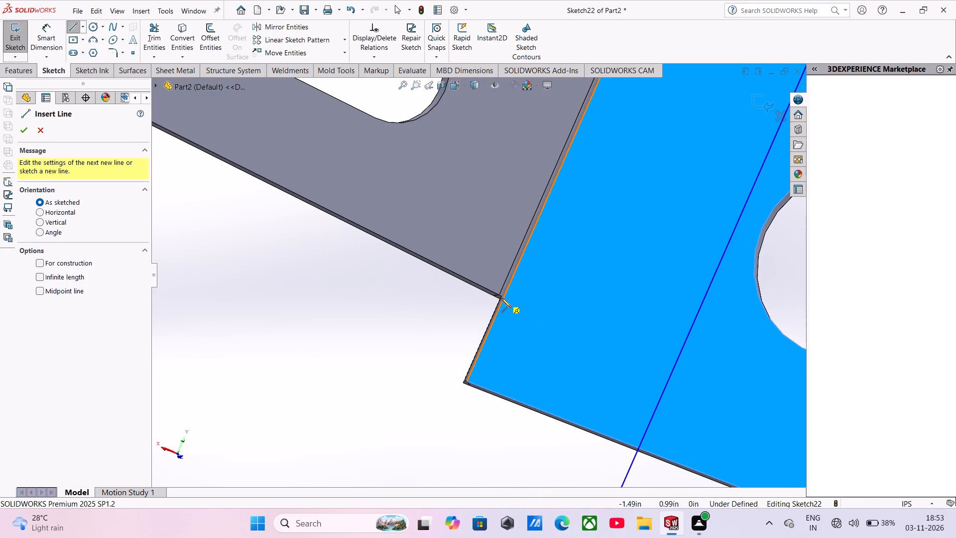
scroll(501, 298, down, 10)
middle_drag(496, 298, 482, 301)
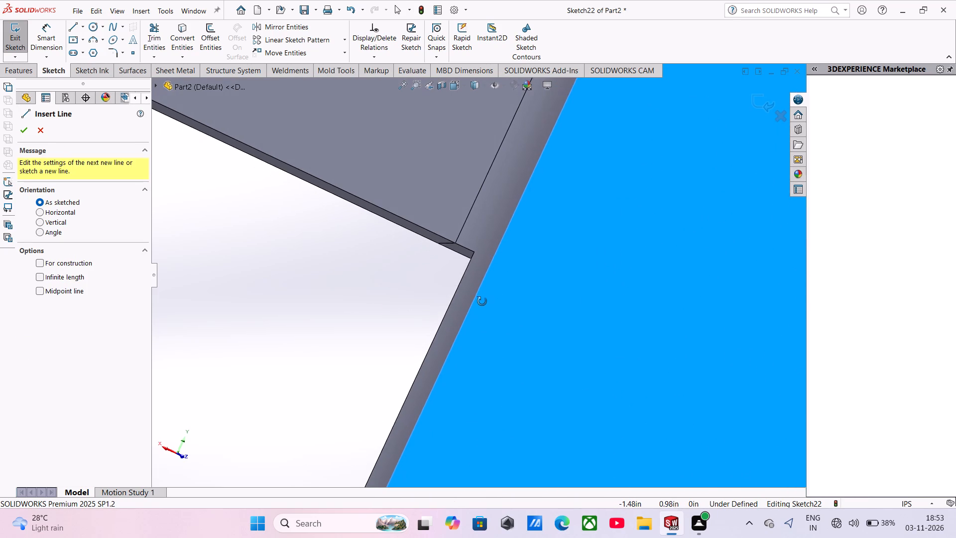
middle_drag(482, 301, 499, 131)
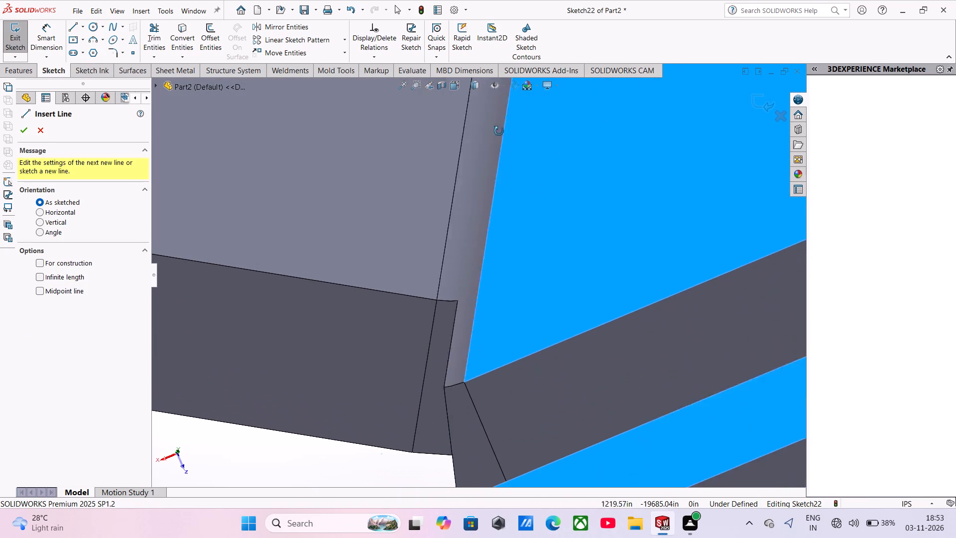
middle_drag(499, 131, 517, 183)
scroll(486, 266, up, 3)
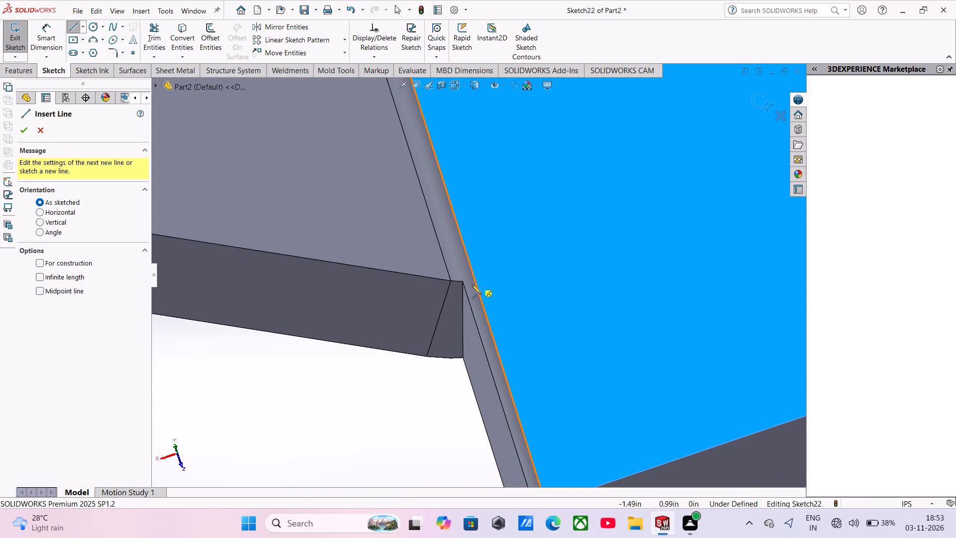
middle_drag(598, 310, 599, 306)
scroll(598, 310, up, 10)
middle_drag(611, 261, 600, 321)
scroll(602, 320, up, 4)
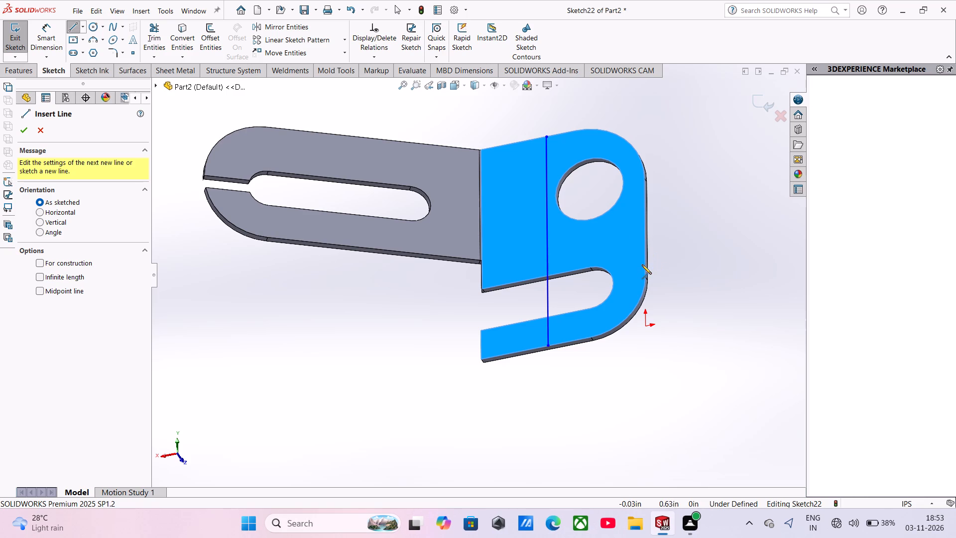
middle_drag(641, 276, 667, 321)
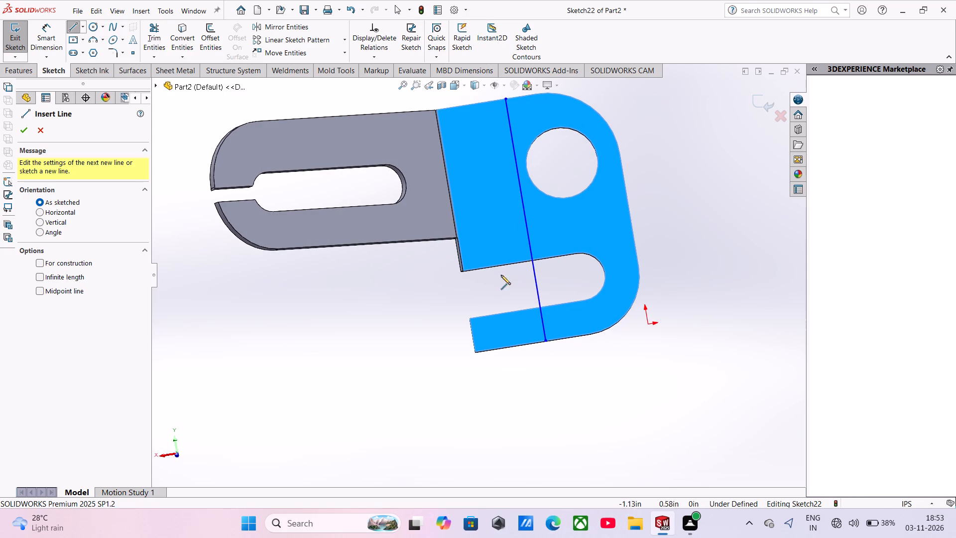
Sketch a vertical line about 0.93 in long from the base flange's straight outer edge down to near the origin.
scroll(496, 264, down, 2)
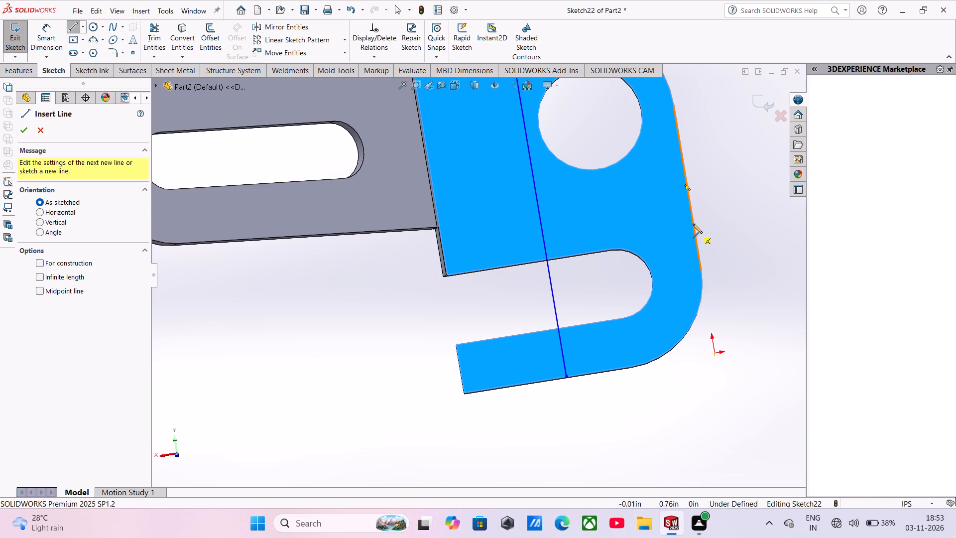
click(686, 185)
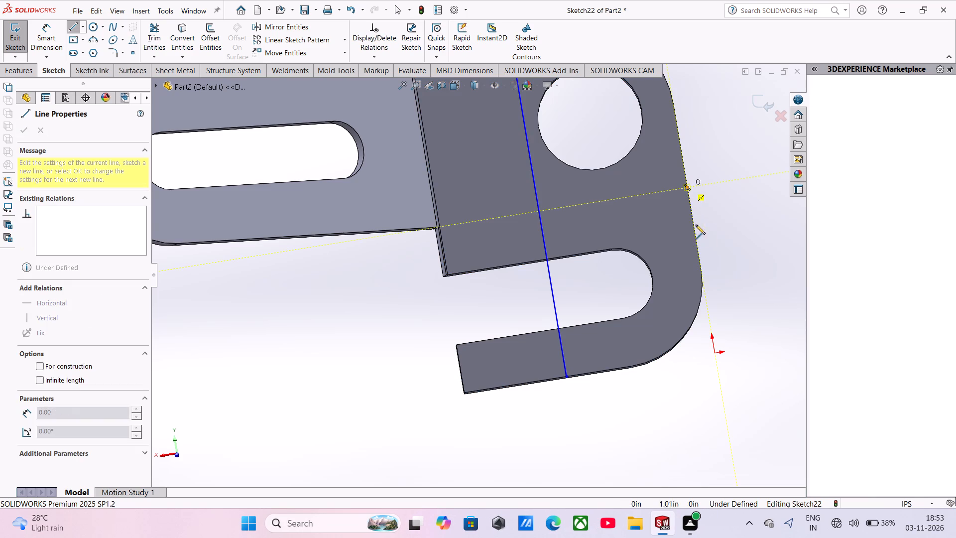
click(715, 340)
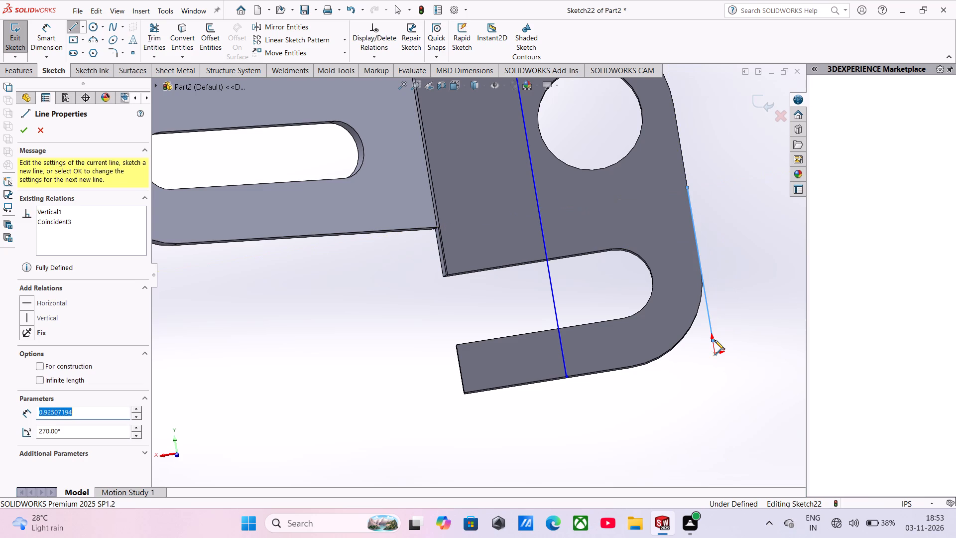
Dimension the new vertical line beside the outer edge to a length of 1.0 in.
click(53, 37)
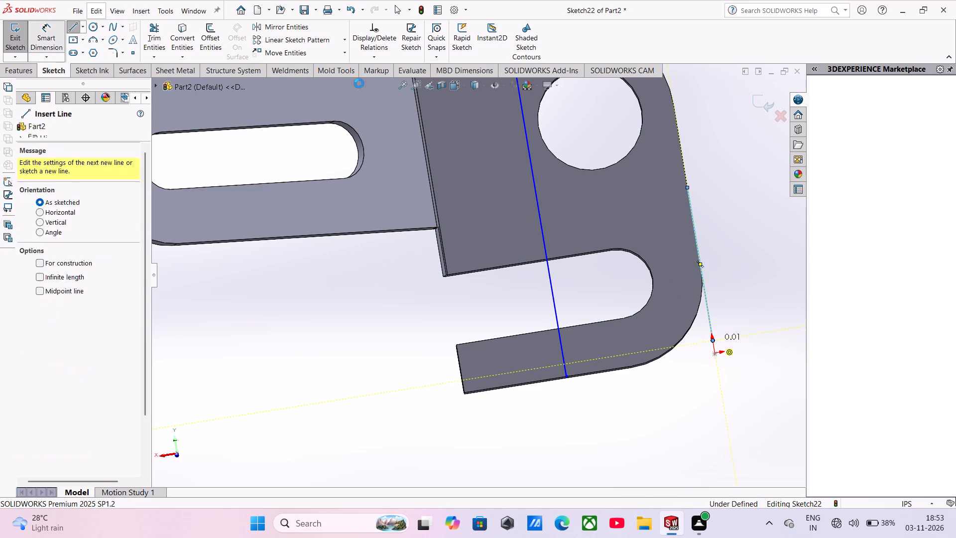
click(705, 304)
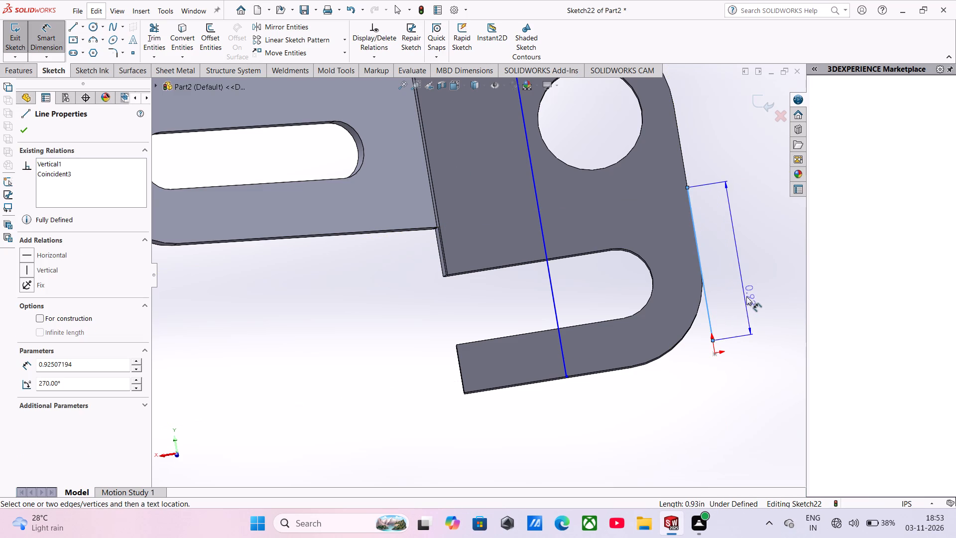
click(757, 294)
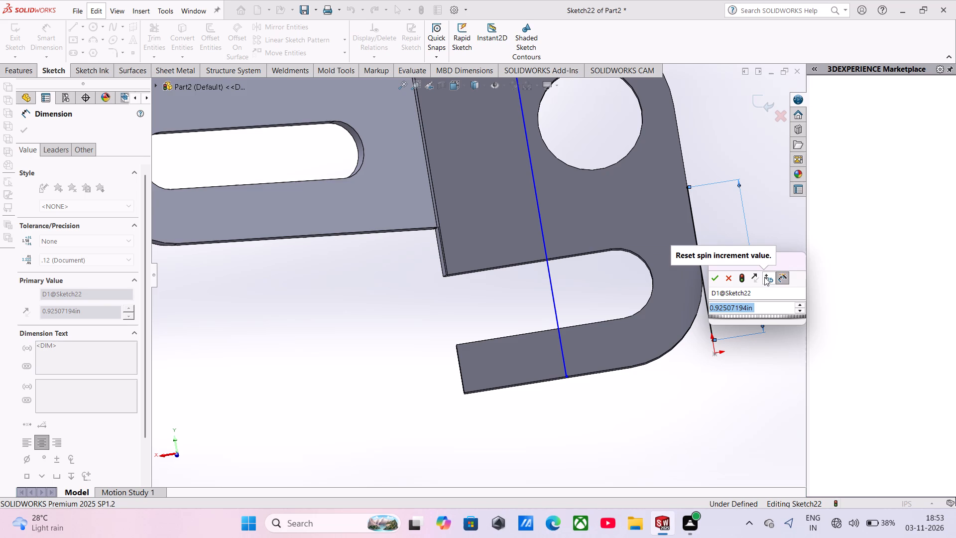
text(1.0)
key(Return)
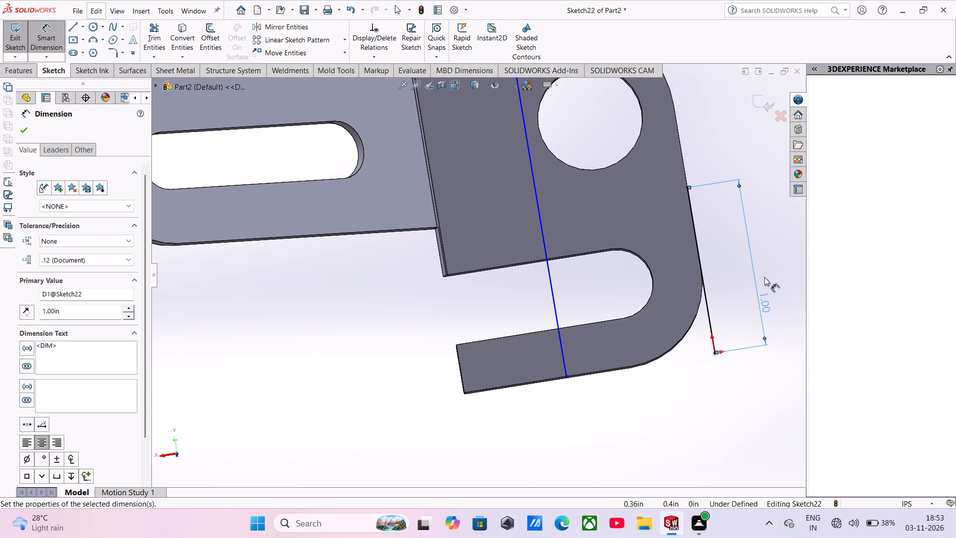
Sketch a horizontal line about 2.77 in long from the upper end of the 1.00 in line to the slotted flange's lower edge.
middle_drag(561, 251, 559, 270)
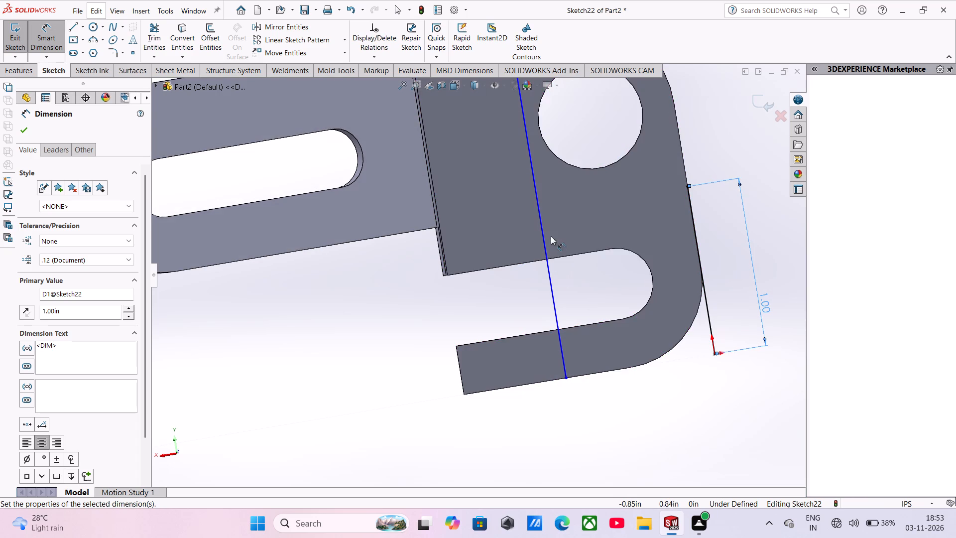
scroll(551, 236, up, 2)
click(73, 24)
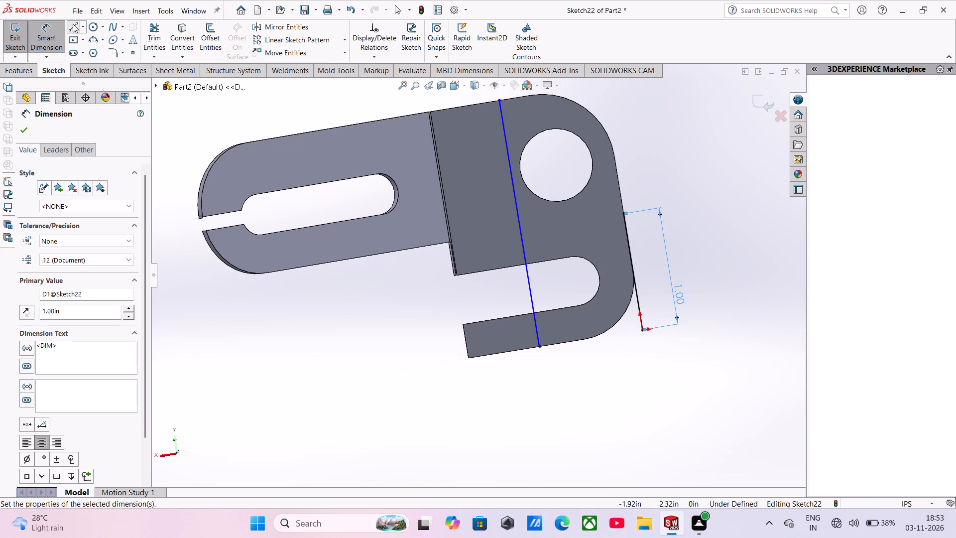
click(624, 215)
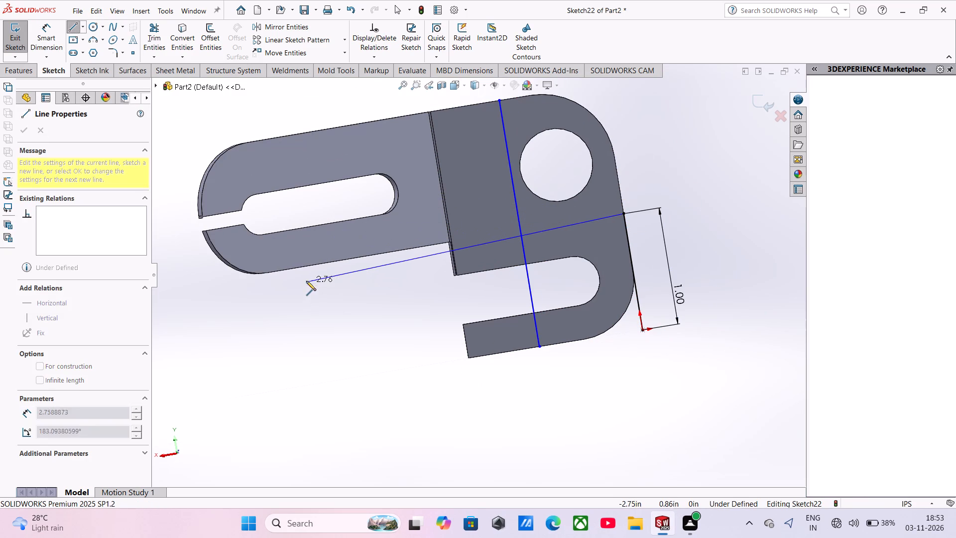
click(302, 267)
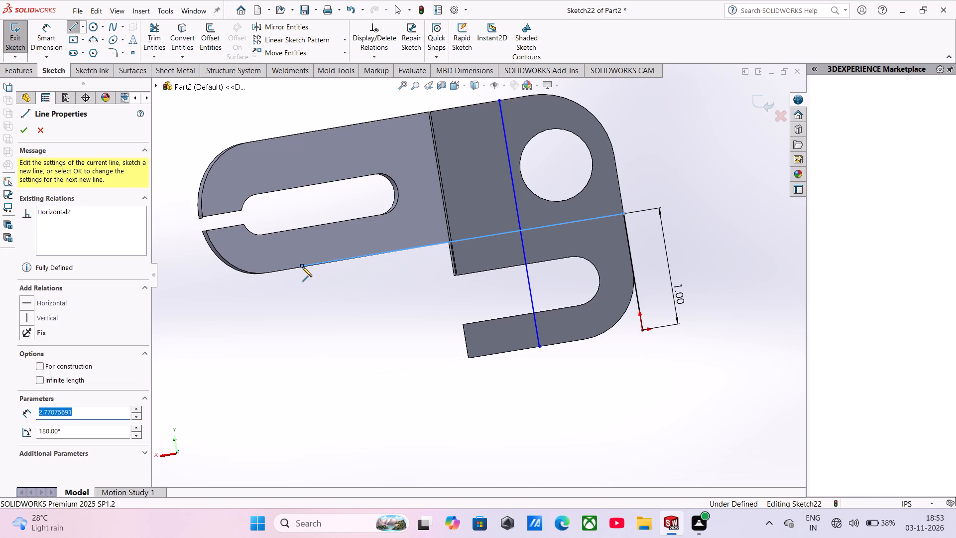
Trim away the 1.00 in vertical line and the long vertical line crossing the base flange, leaving only the horizontal line.
click(158, 24)
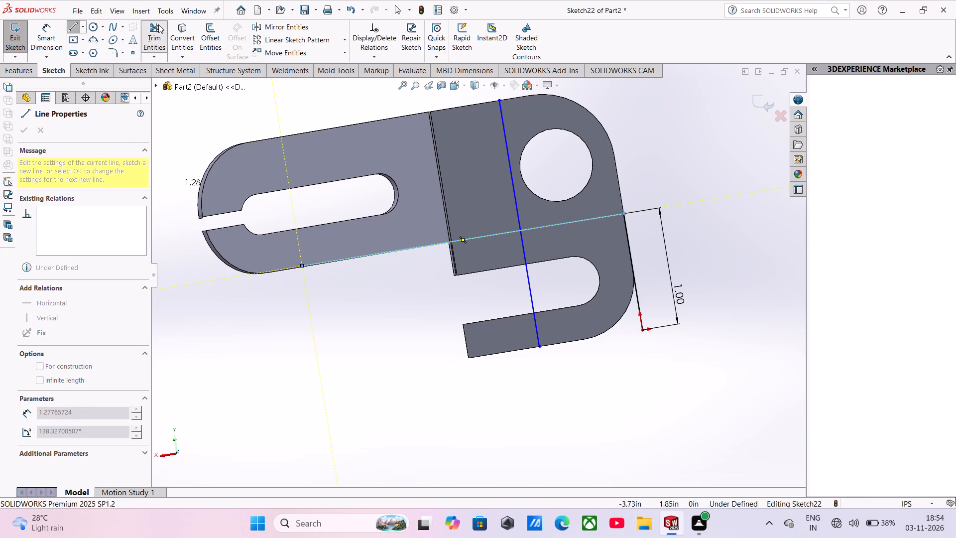
click(632, 256)
click(523, 275)
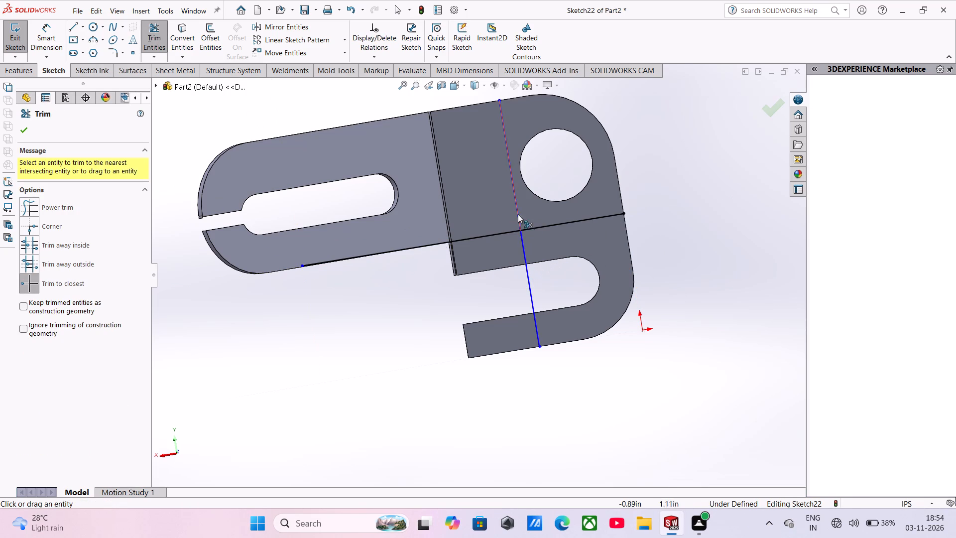
click(523, 246)
click(520, 218)
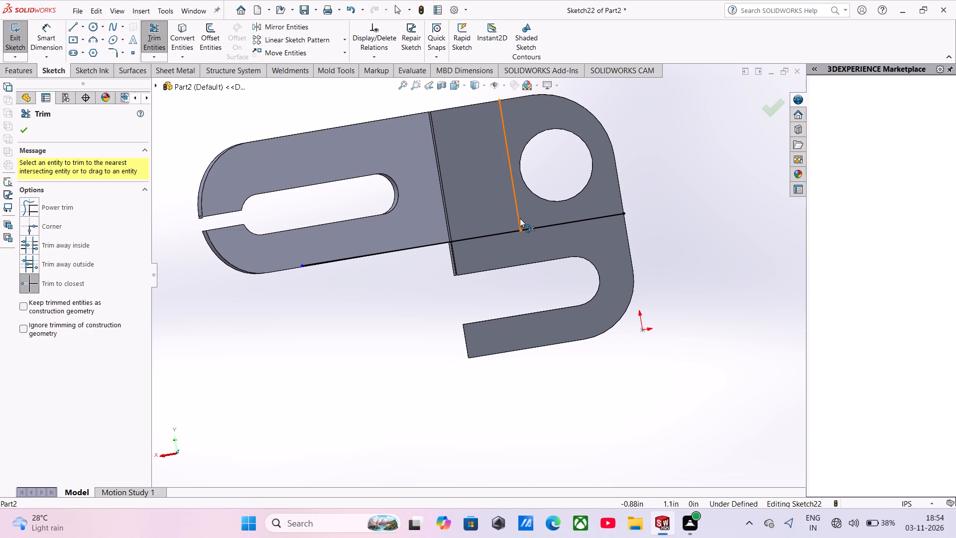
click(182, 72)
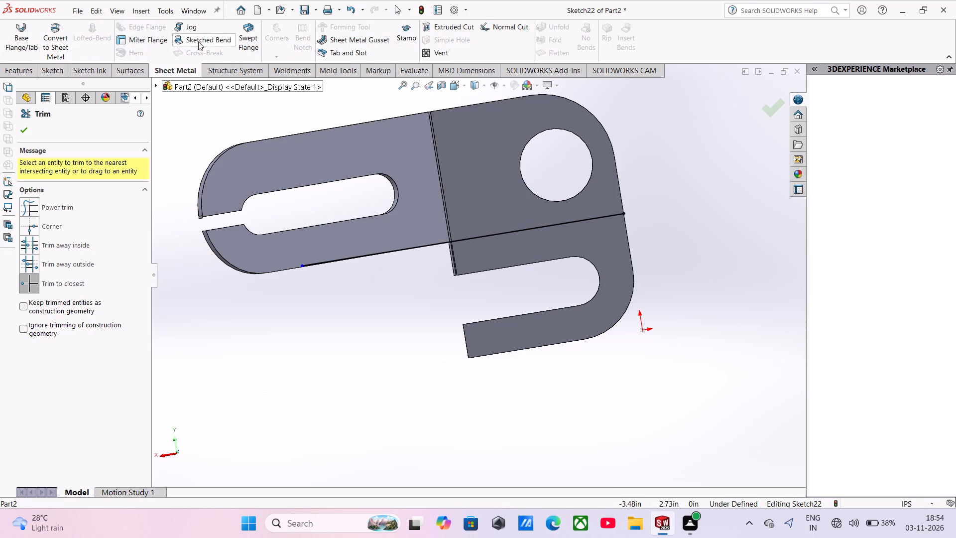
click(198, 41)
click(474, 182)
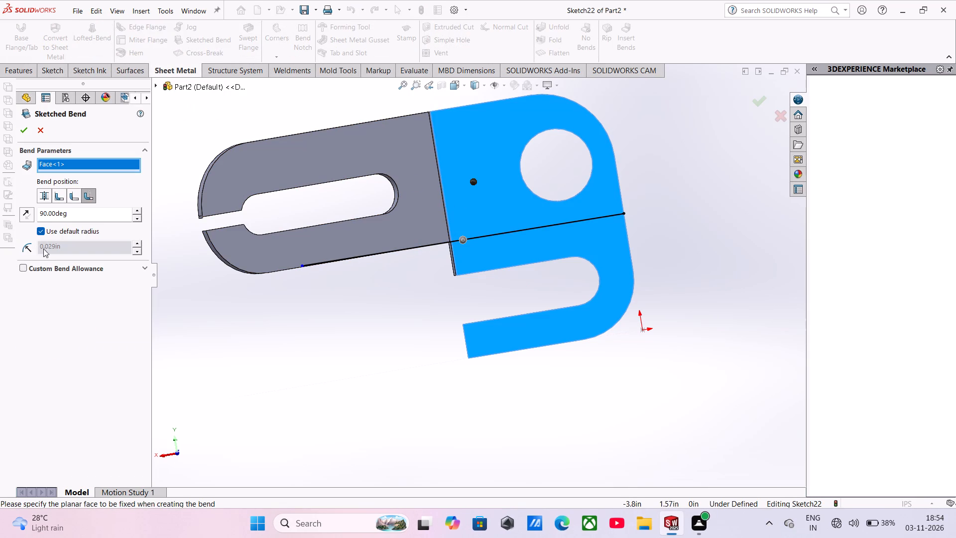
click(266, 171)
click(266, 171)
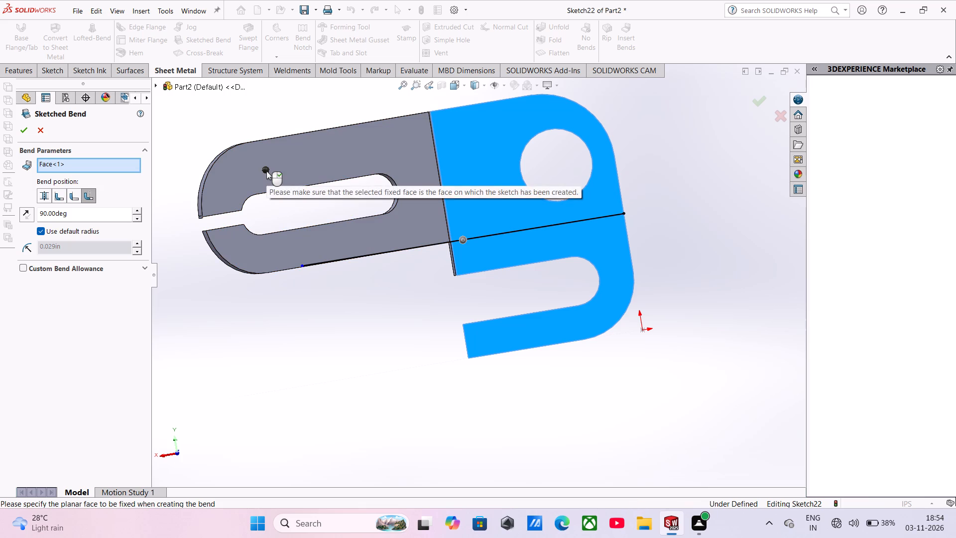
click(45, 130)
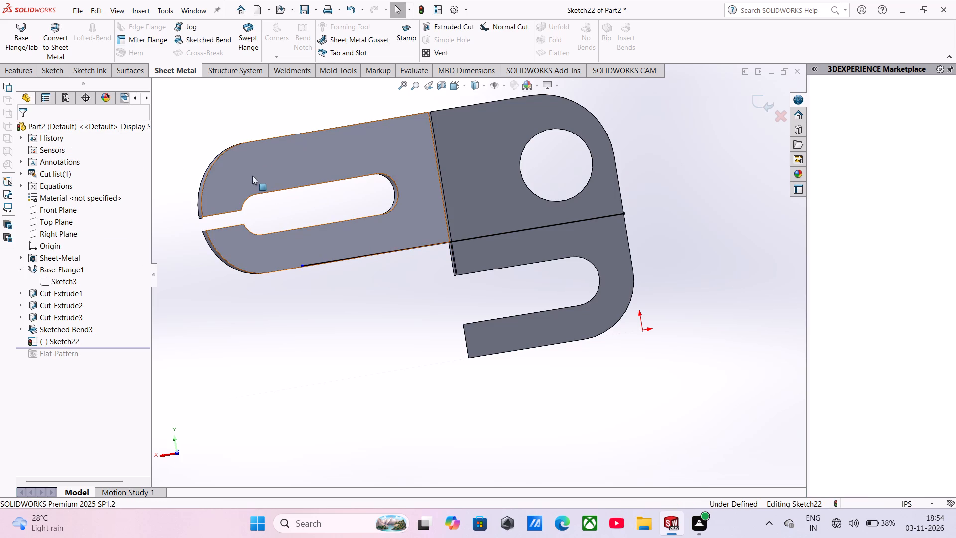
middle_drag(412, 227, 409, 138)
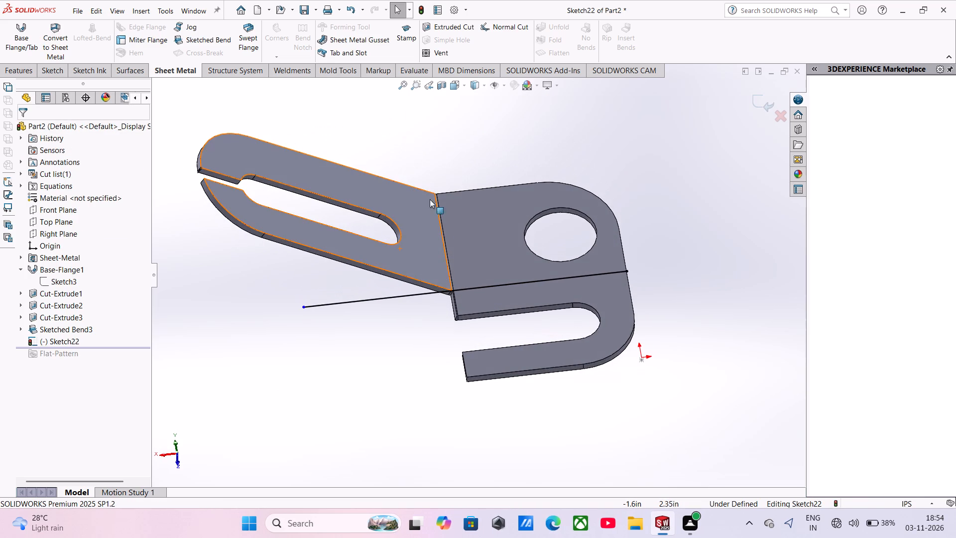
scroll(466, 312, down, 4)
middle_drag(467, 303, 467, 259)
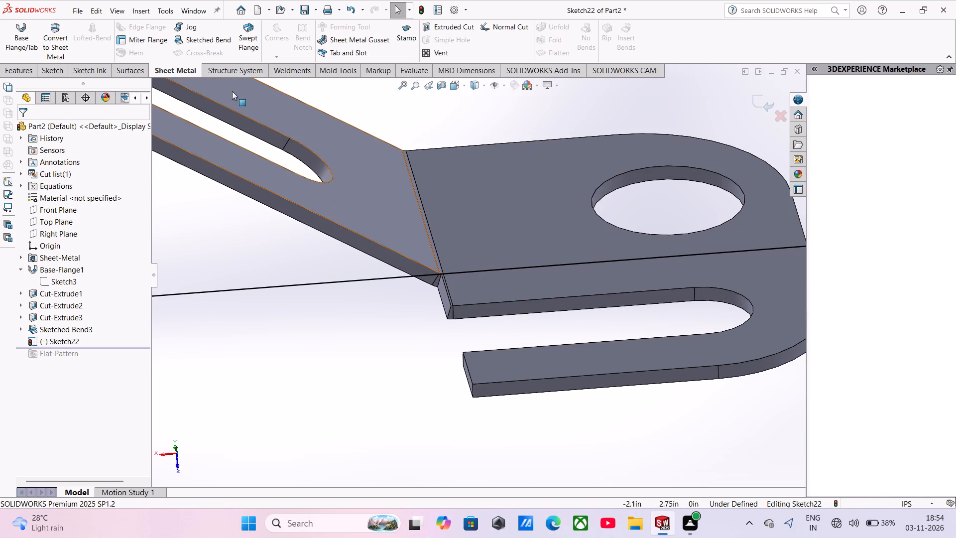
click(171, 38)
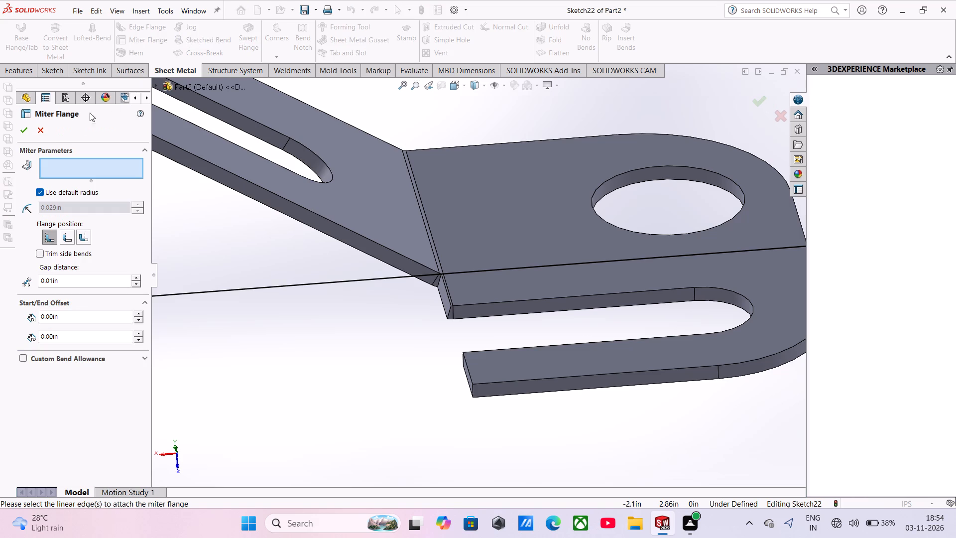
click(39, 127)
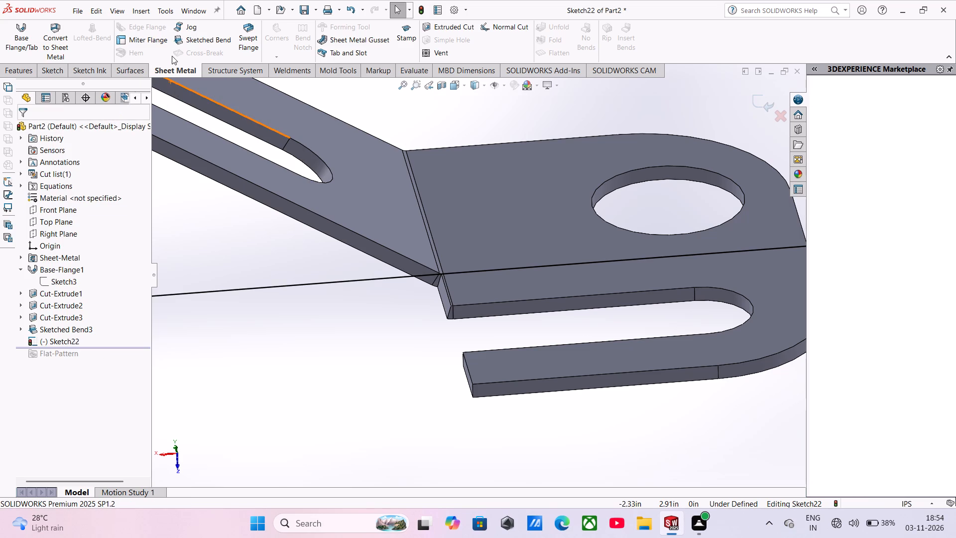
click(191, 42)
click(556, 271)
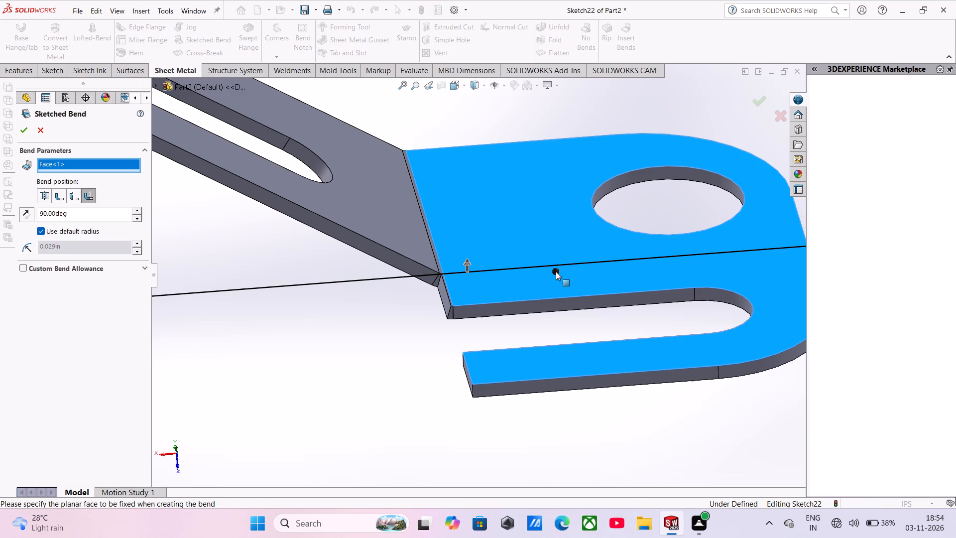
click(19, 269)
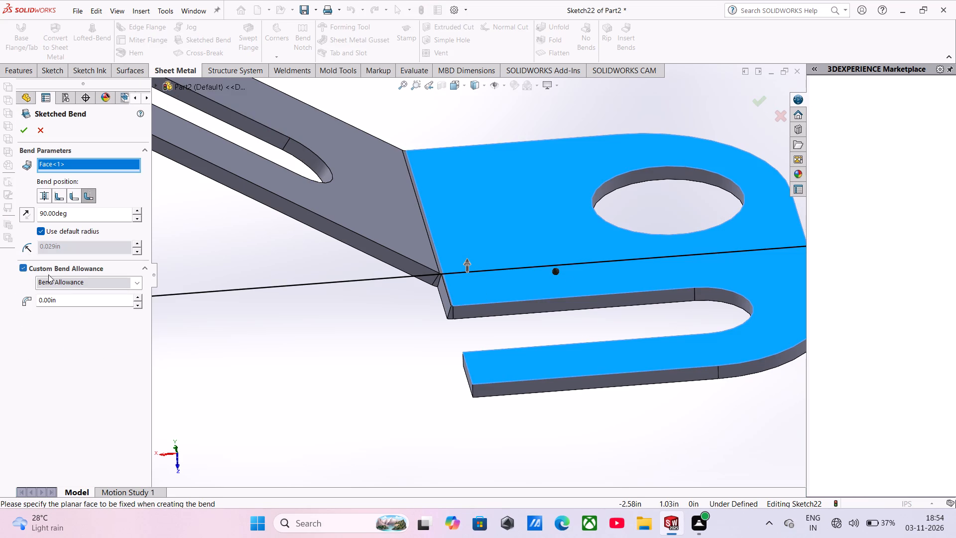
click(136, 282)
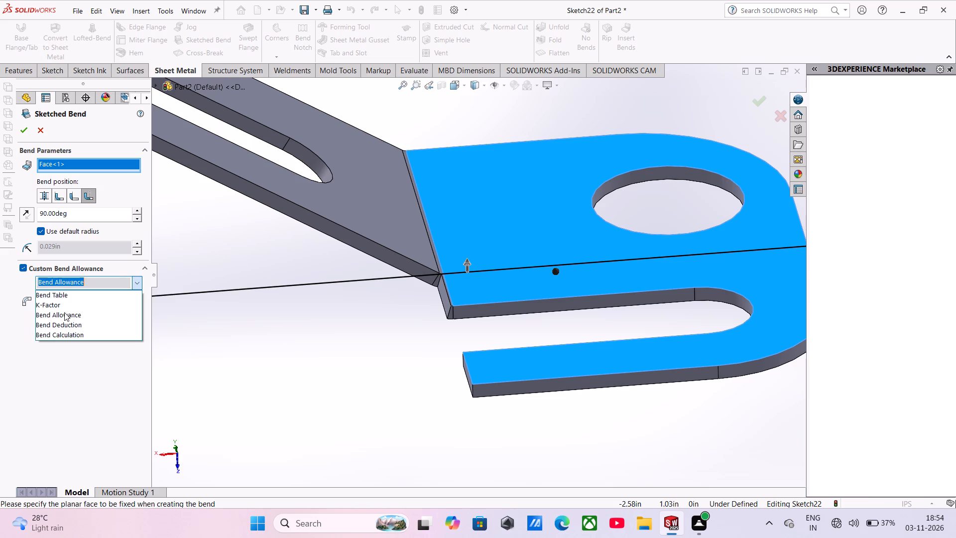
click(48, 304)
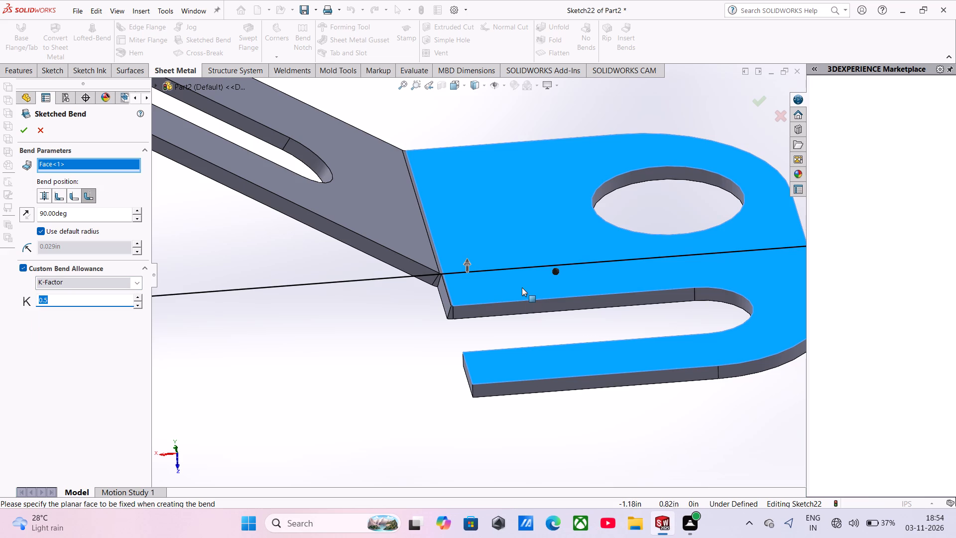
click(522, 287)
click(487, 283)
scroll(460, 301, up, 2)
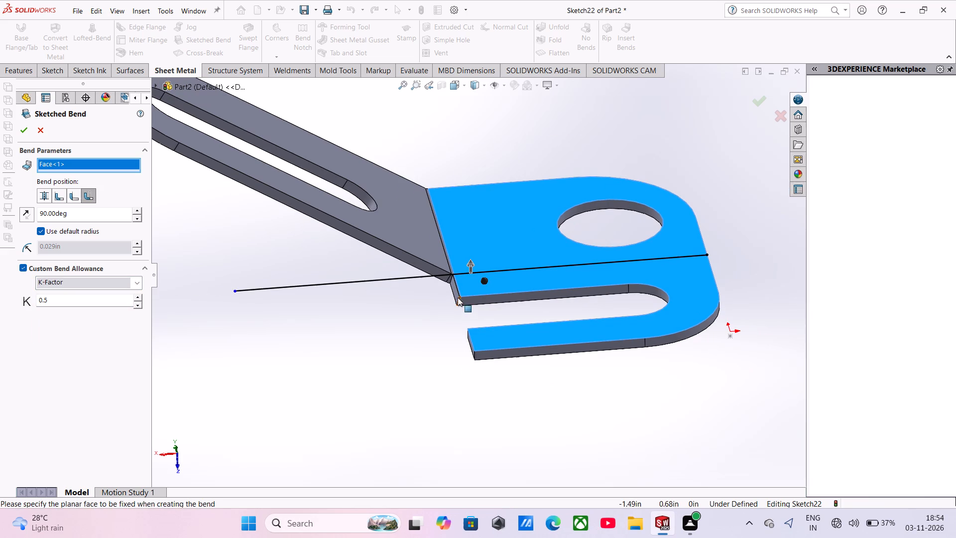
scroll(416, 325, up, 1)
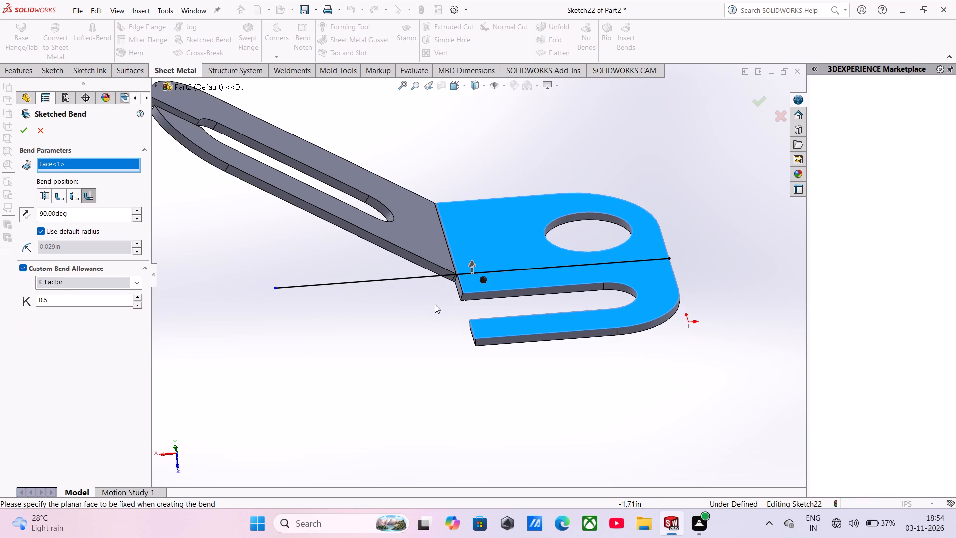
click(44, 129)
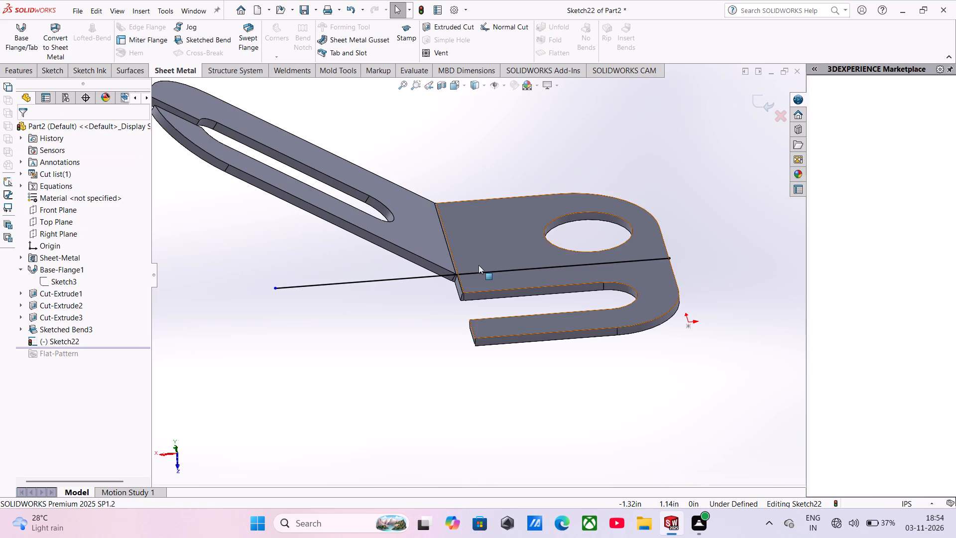
Convert the short bend edge running down from the notch corner into a sketch line.
scroll(478, 266, down, 6)
middle_drag(479, 304, 471, 281)
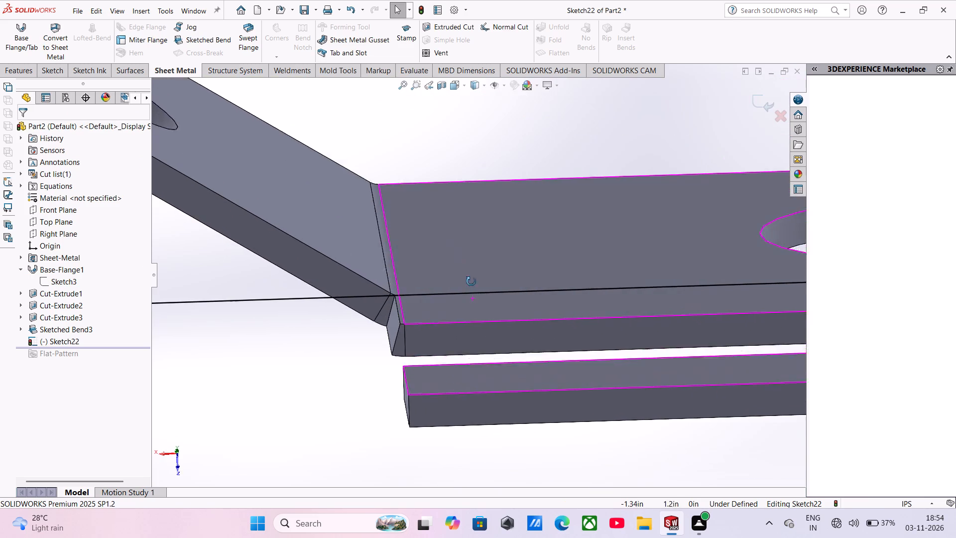
middle_drag(471, 281, 467, 302)
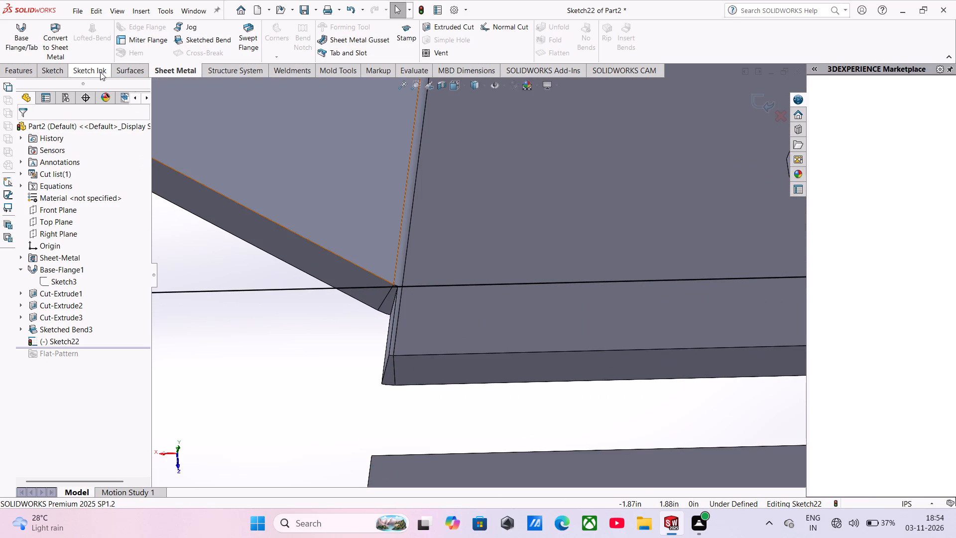
click(45, 70)
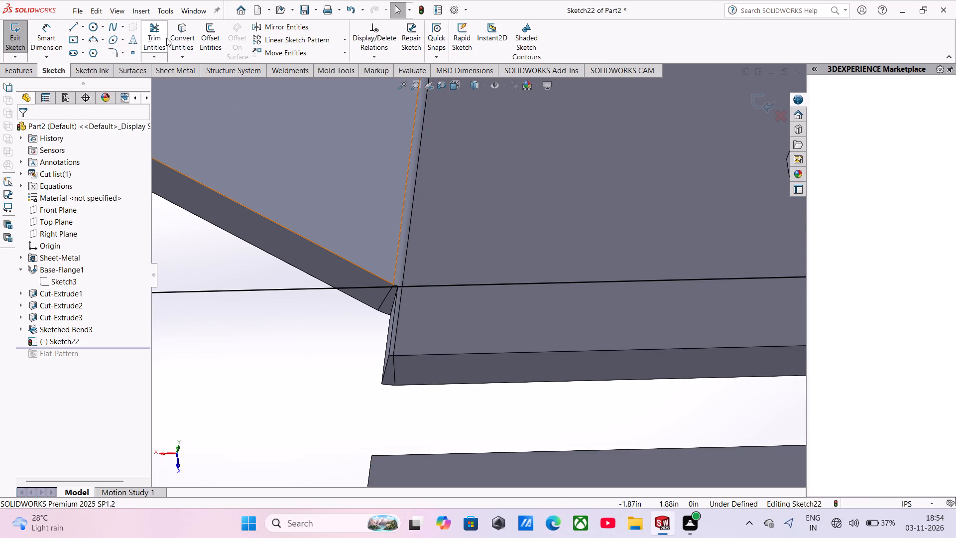
click(174, 38)
scroll(410, 339, down, 5)
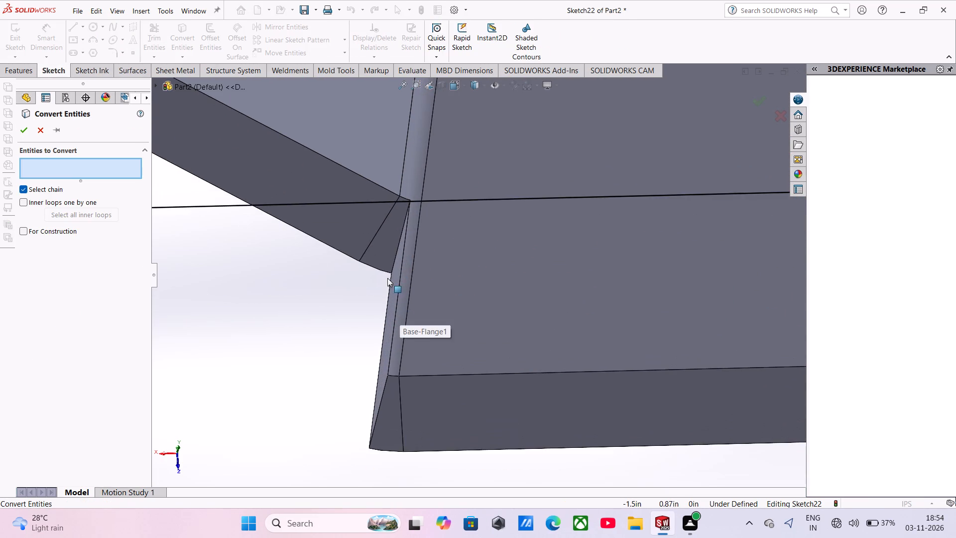
scroll(387, 278, down, 2)
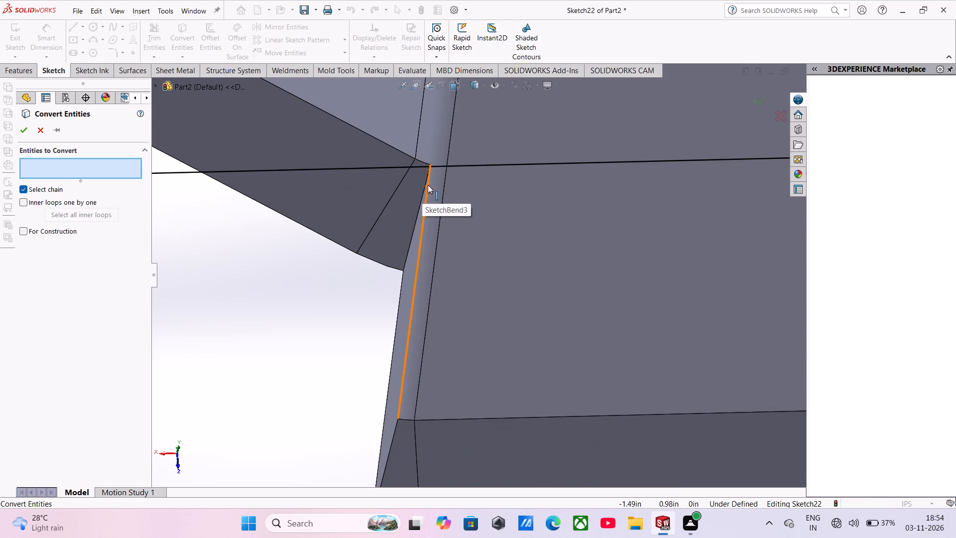
click(428, 185)
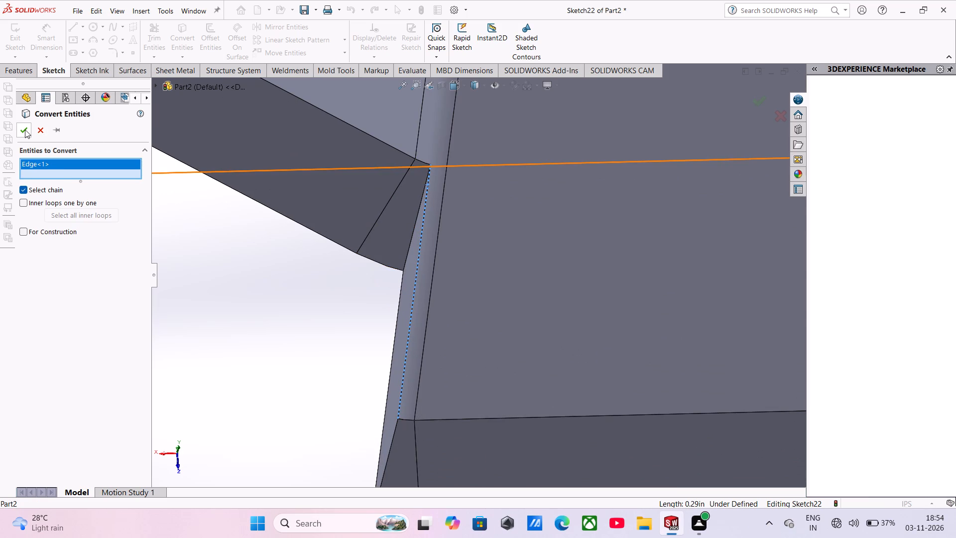
click(25, 130)
Trim the part of the horizontal line that extends past the converted edge beyond the base flange.
click(150, 57)
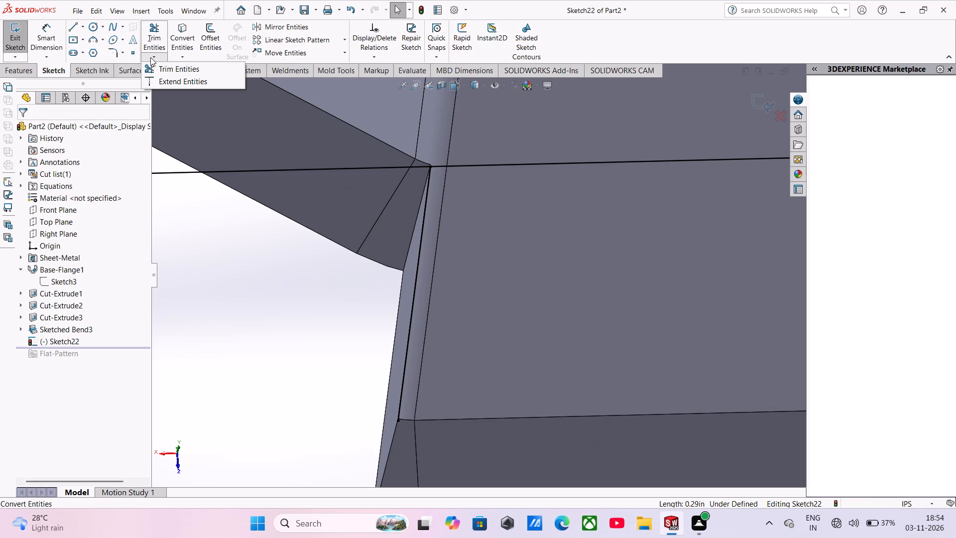
click(166, 68)
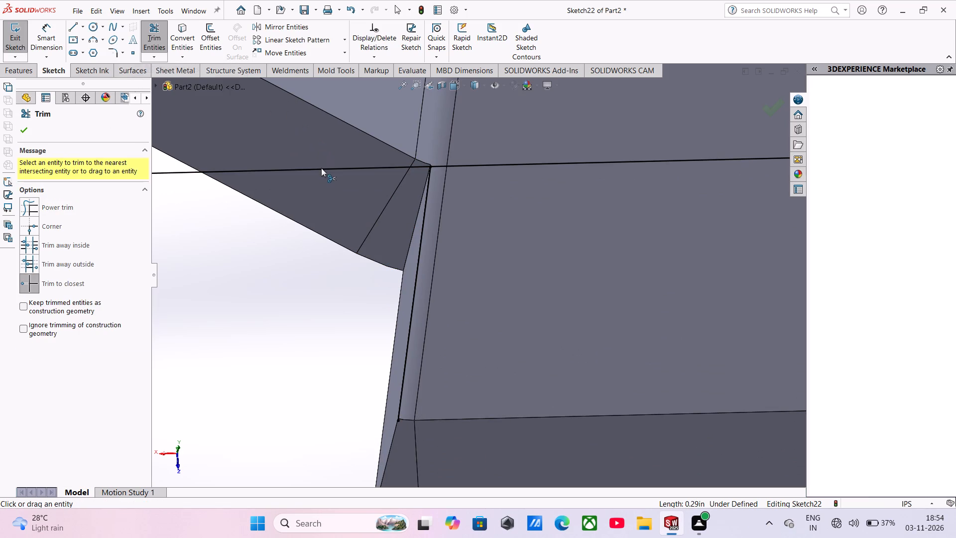
click(322, 168)
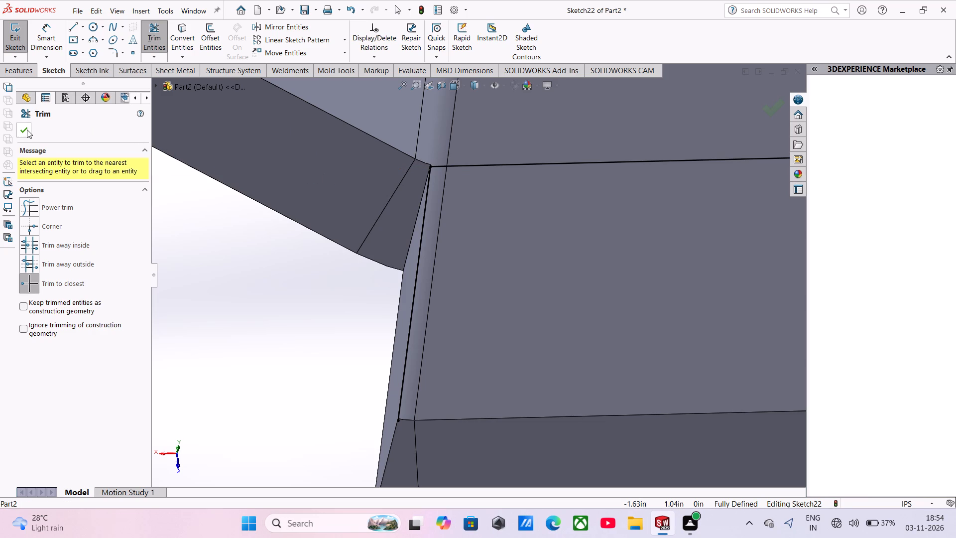
click(27, 130)
Trim away the converted edge line below the notch corner.
scroll(356, 264, up, 1)
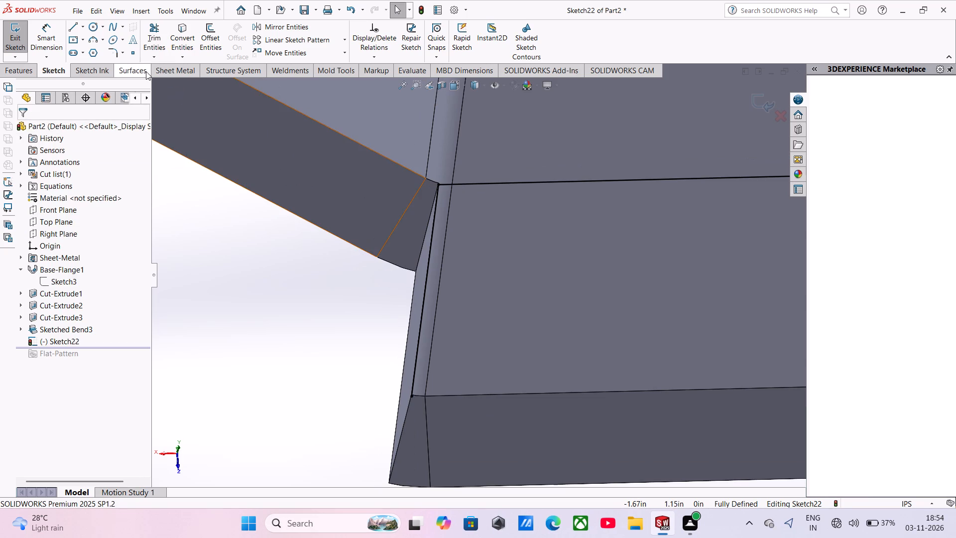
click(156, 56)
click(175, 67)
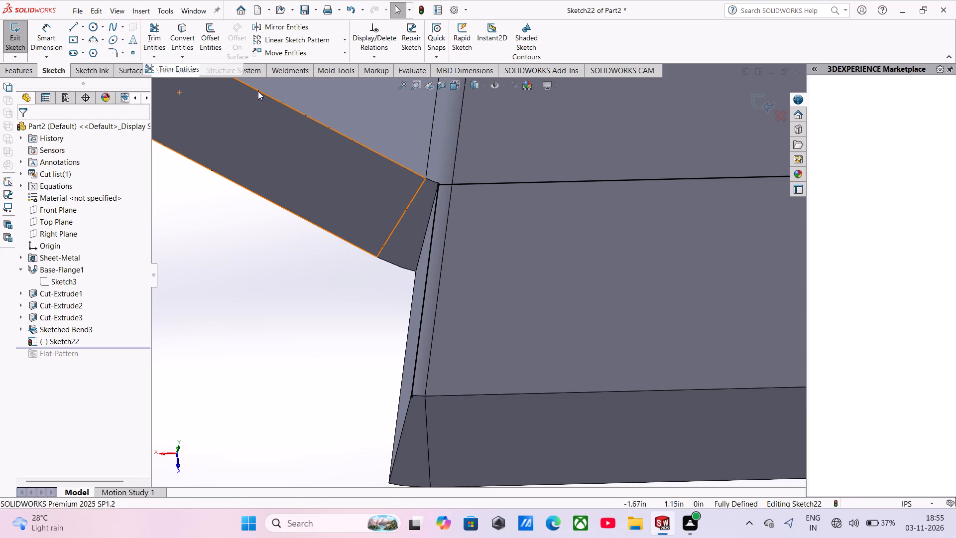
click(436, 197)
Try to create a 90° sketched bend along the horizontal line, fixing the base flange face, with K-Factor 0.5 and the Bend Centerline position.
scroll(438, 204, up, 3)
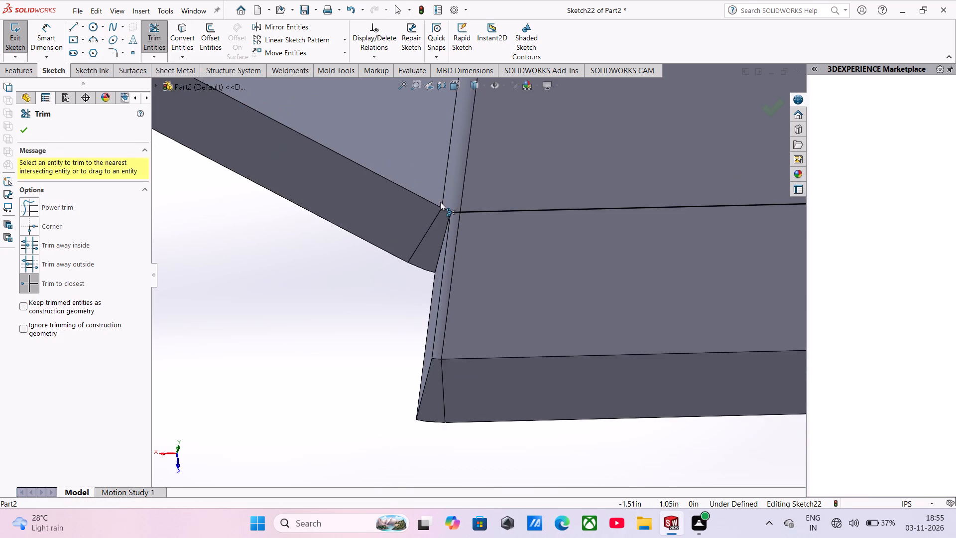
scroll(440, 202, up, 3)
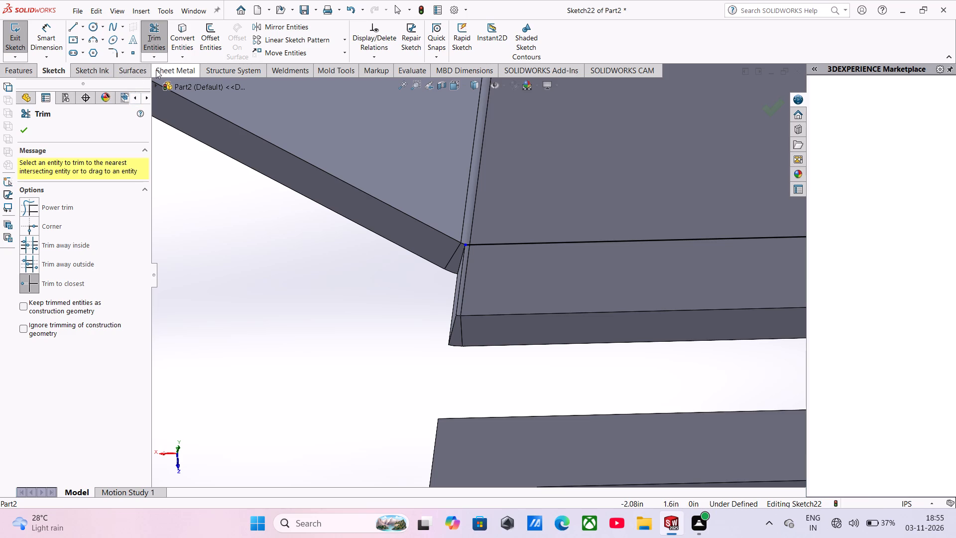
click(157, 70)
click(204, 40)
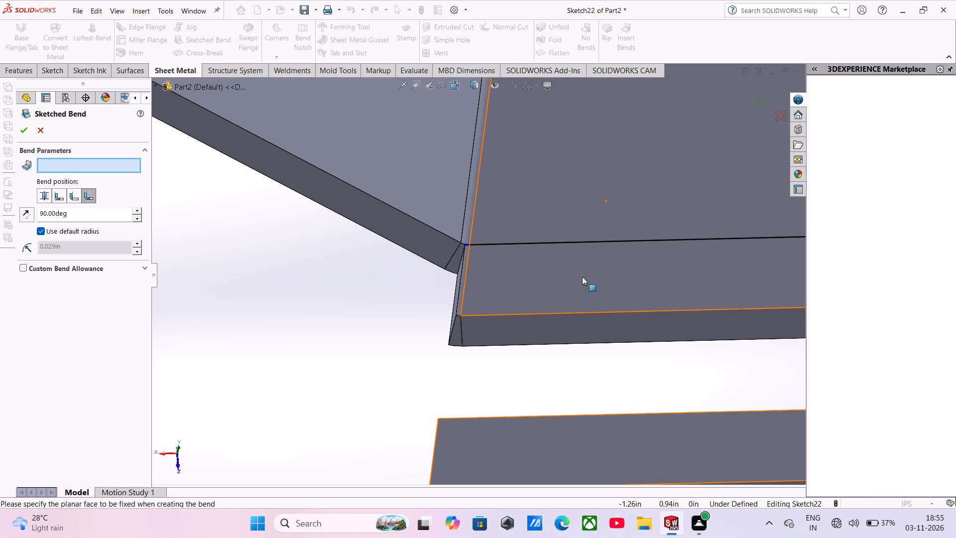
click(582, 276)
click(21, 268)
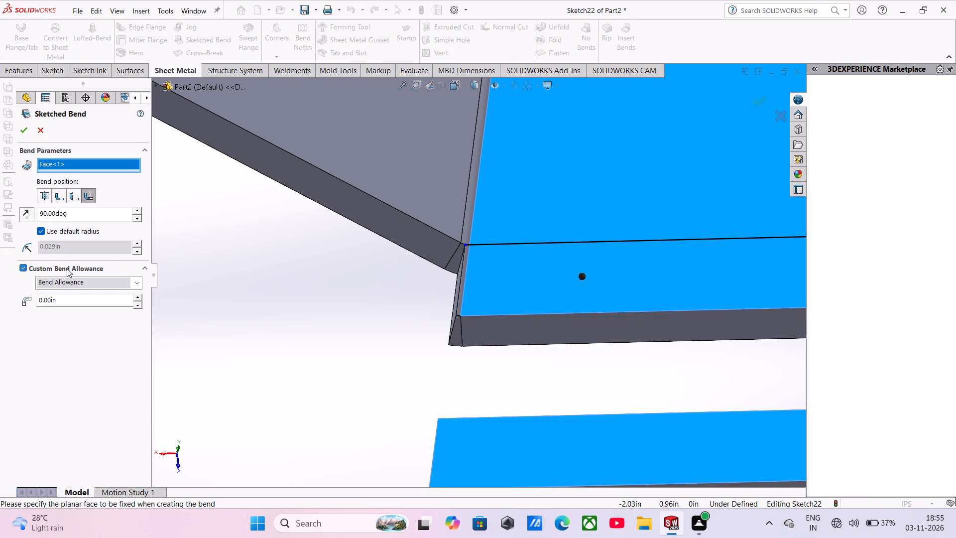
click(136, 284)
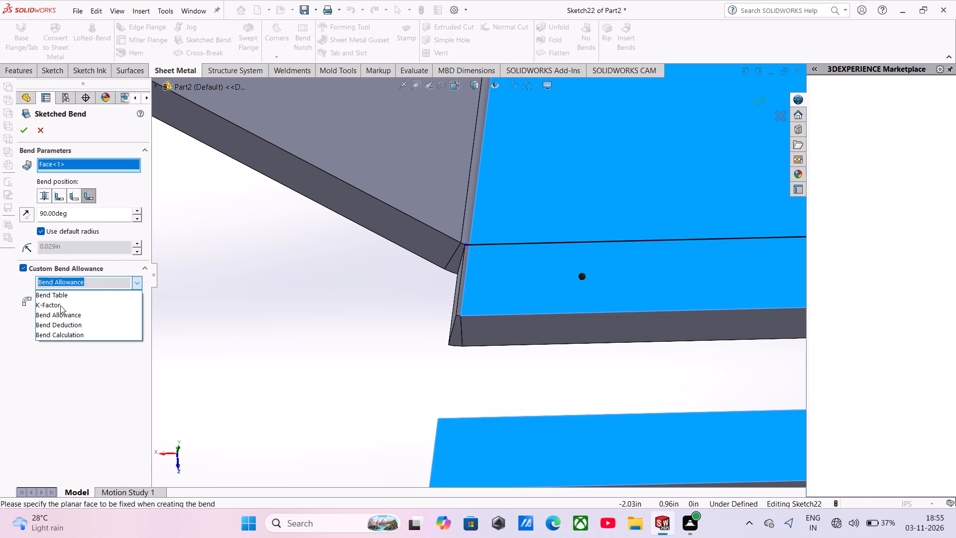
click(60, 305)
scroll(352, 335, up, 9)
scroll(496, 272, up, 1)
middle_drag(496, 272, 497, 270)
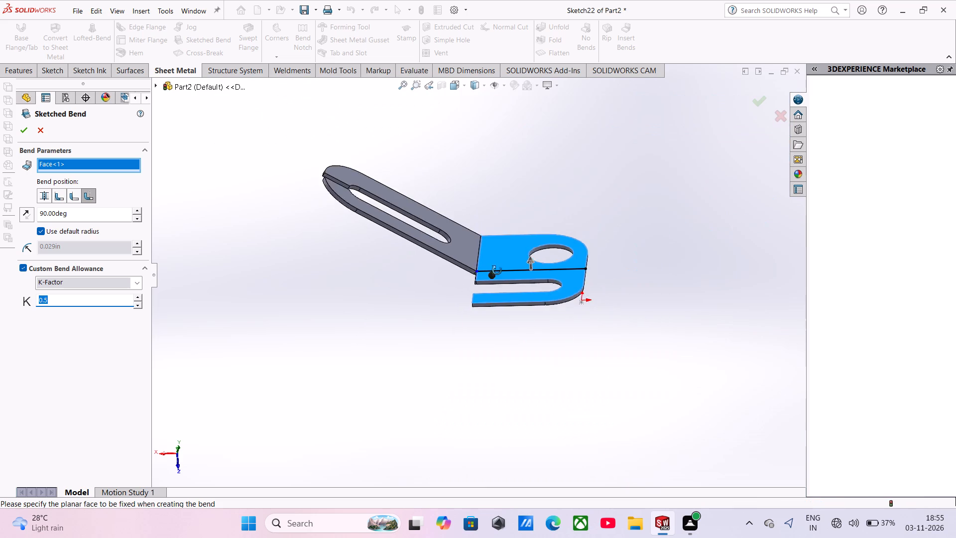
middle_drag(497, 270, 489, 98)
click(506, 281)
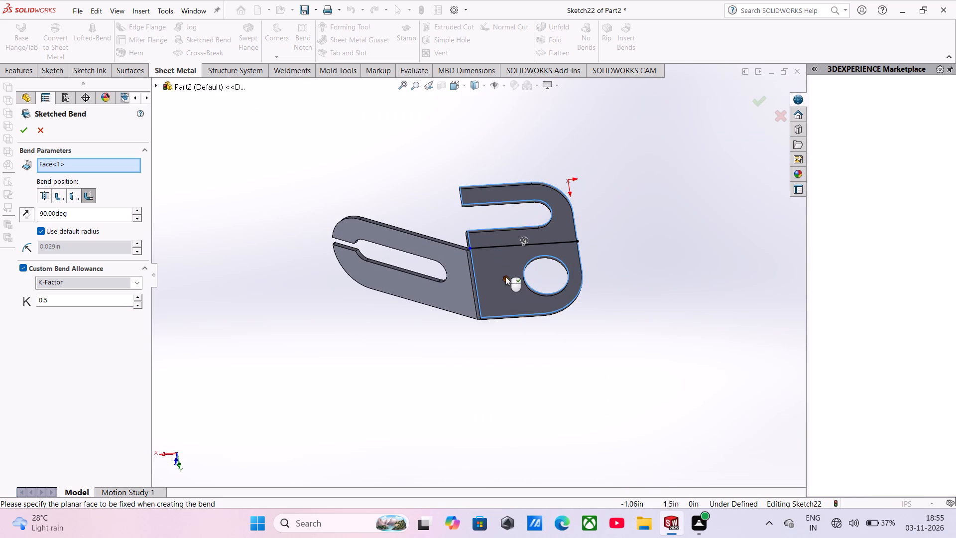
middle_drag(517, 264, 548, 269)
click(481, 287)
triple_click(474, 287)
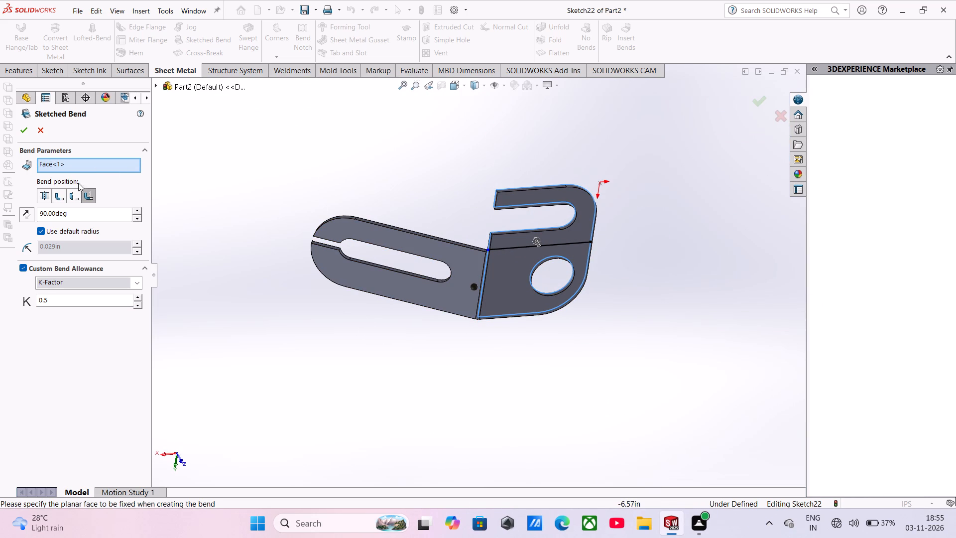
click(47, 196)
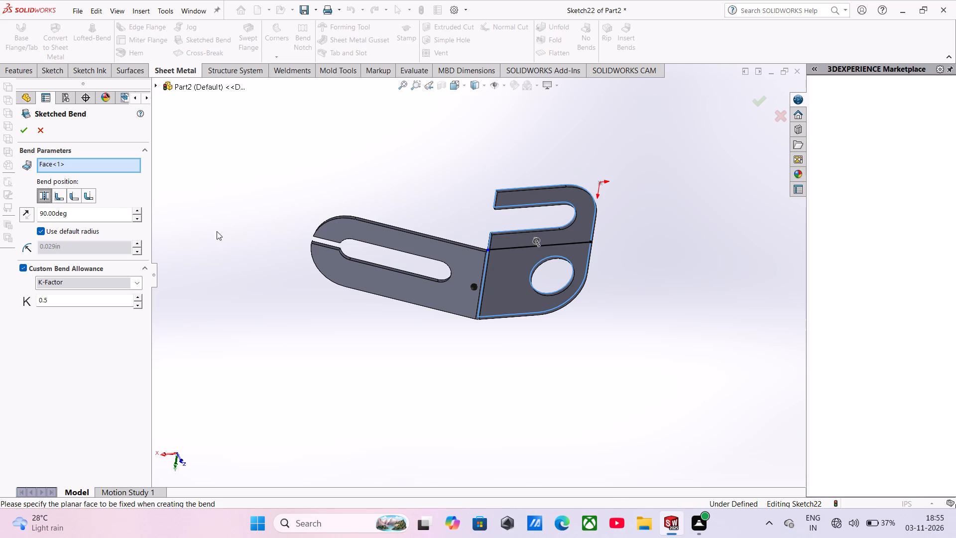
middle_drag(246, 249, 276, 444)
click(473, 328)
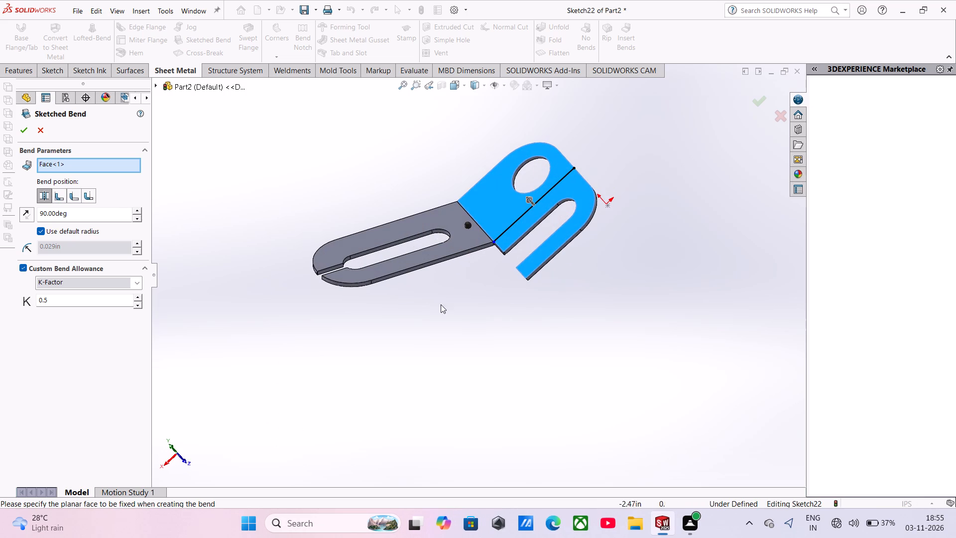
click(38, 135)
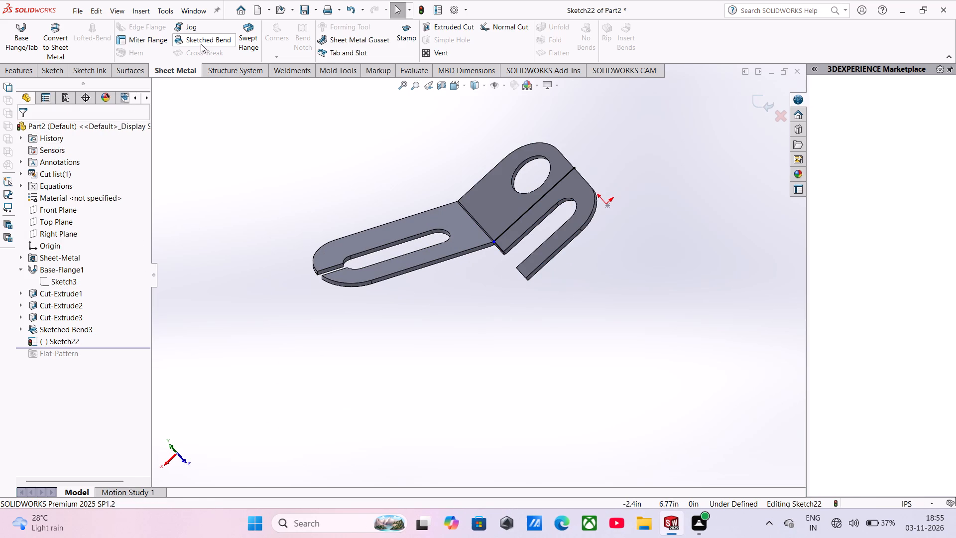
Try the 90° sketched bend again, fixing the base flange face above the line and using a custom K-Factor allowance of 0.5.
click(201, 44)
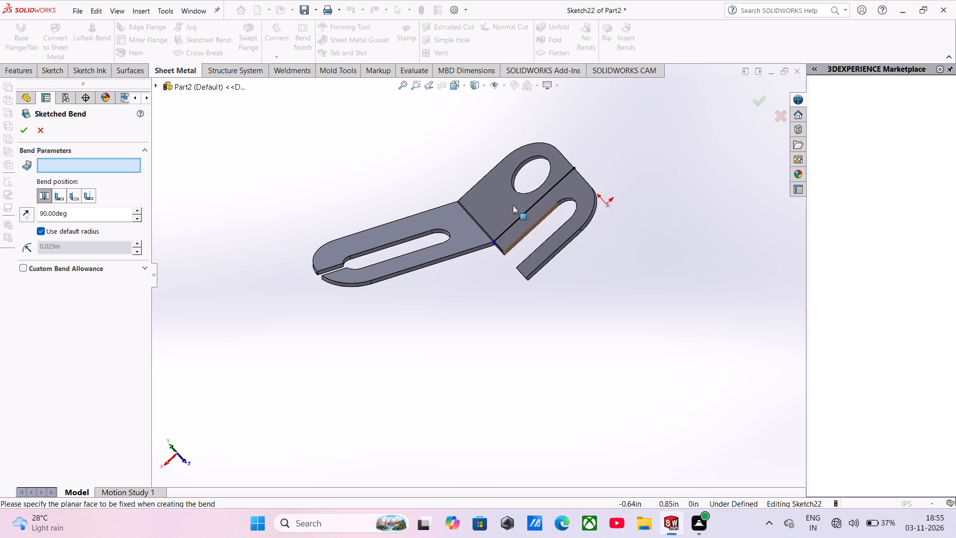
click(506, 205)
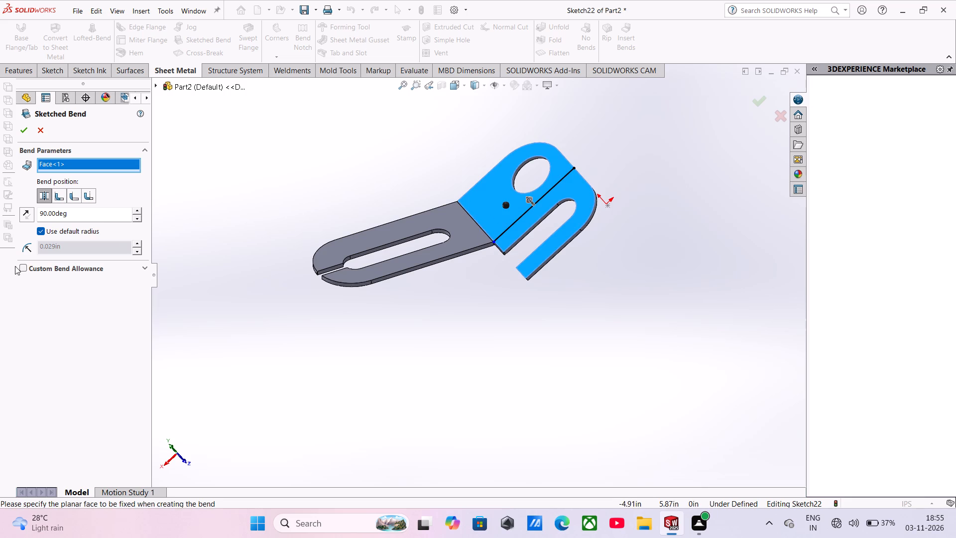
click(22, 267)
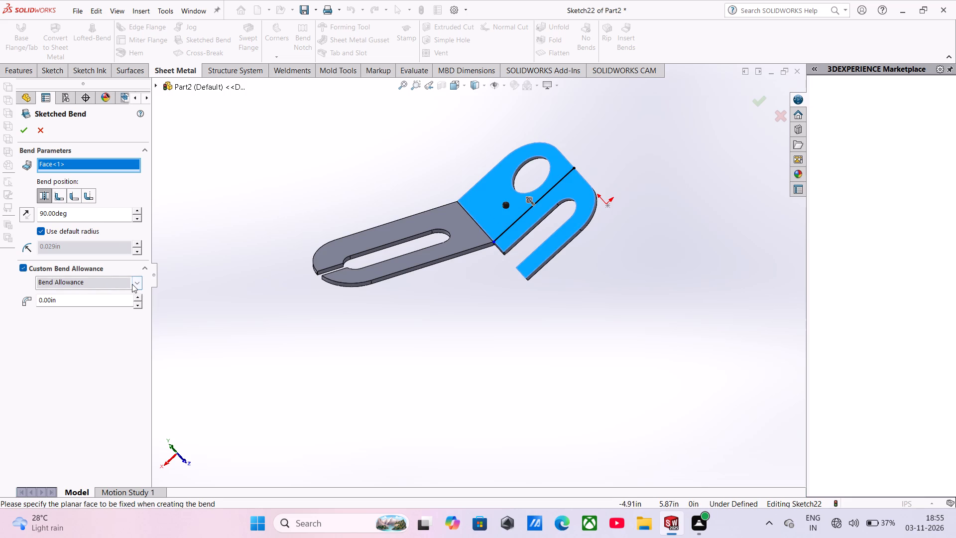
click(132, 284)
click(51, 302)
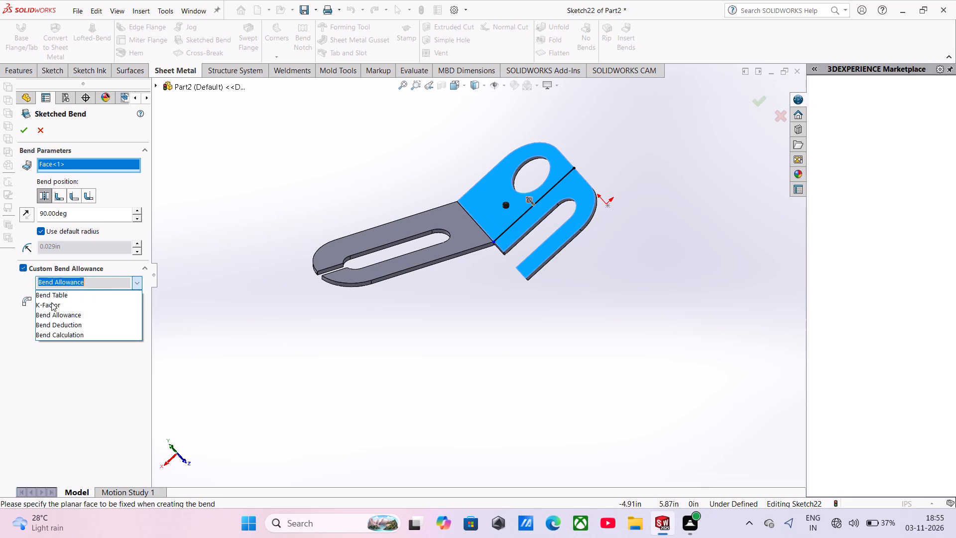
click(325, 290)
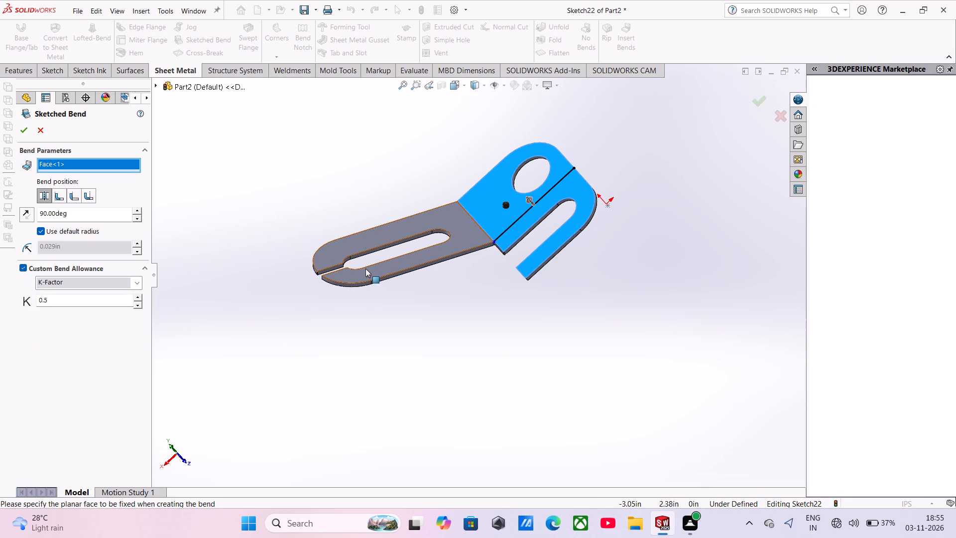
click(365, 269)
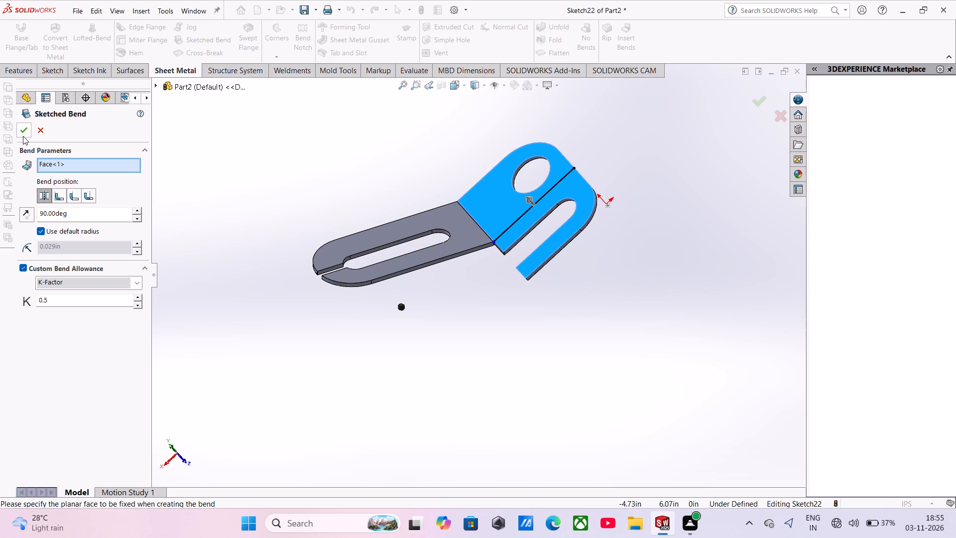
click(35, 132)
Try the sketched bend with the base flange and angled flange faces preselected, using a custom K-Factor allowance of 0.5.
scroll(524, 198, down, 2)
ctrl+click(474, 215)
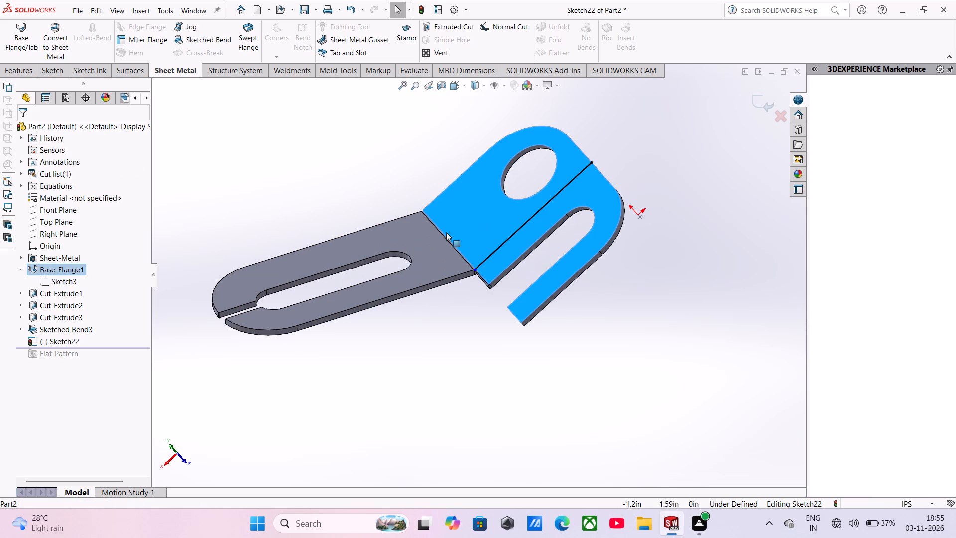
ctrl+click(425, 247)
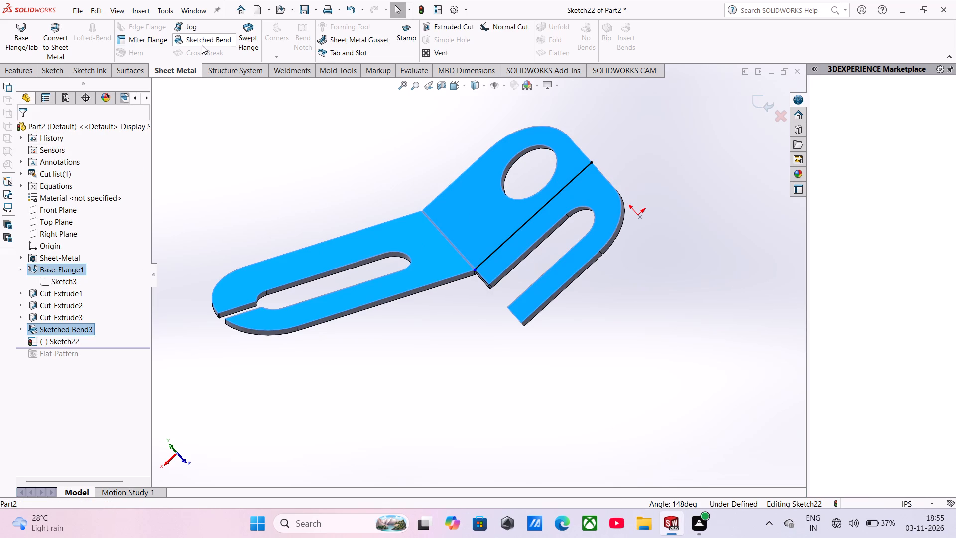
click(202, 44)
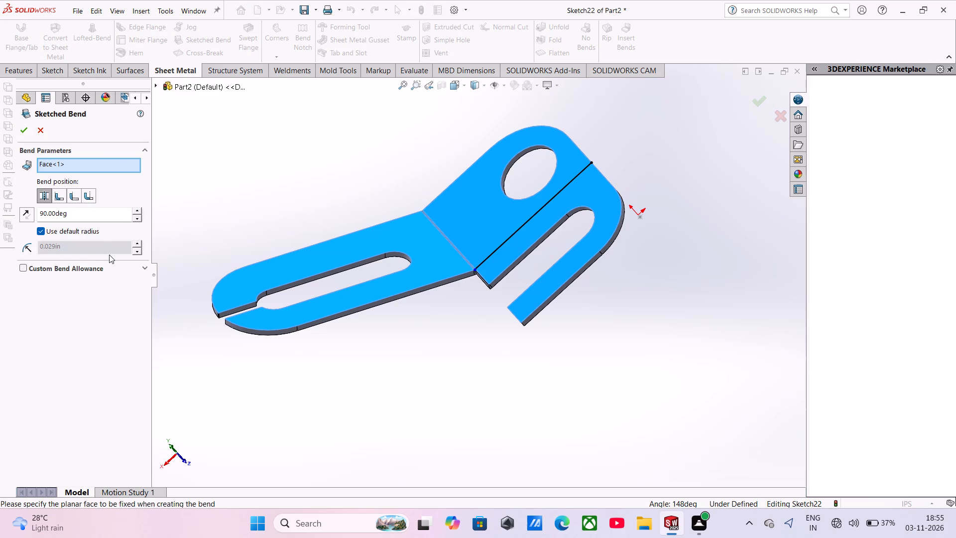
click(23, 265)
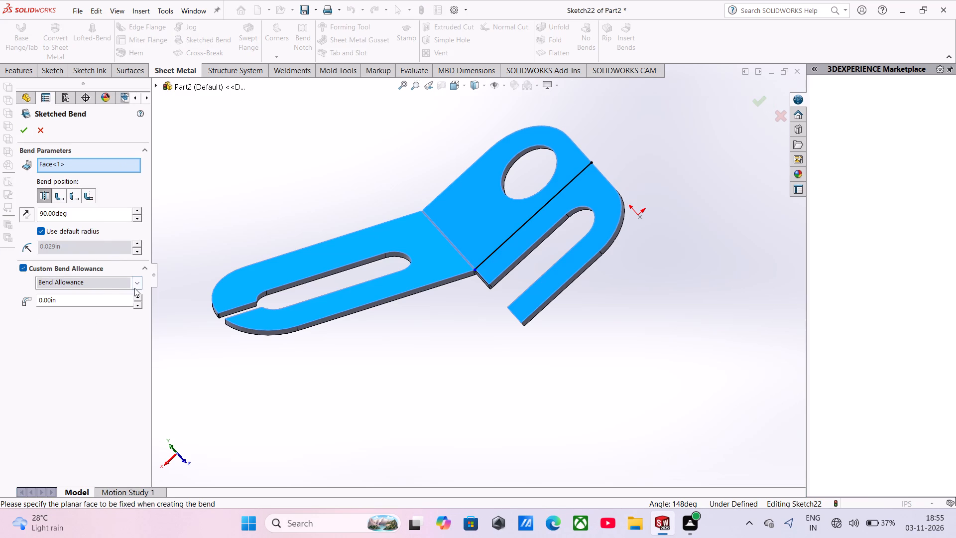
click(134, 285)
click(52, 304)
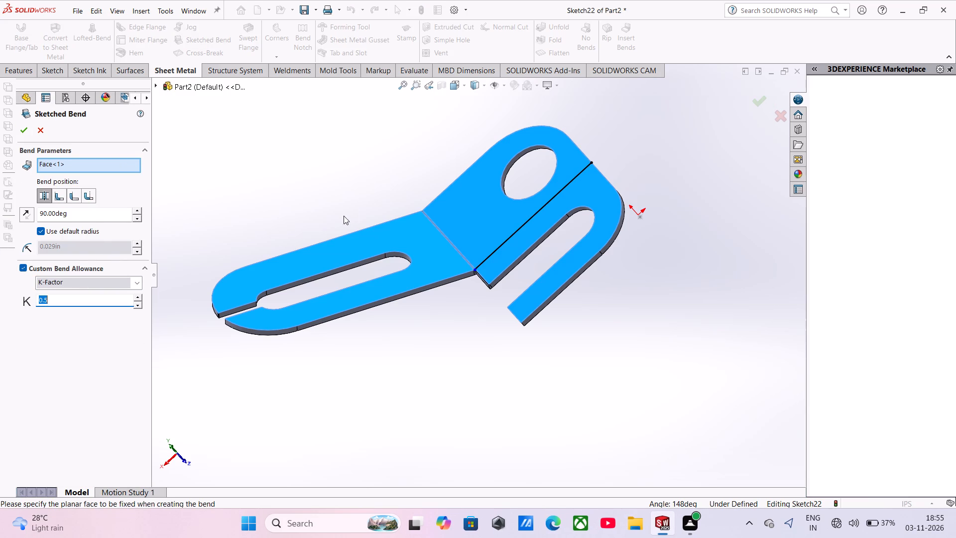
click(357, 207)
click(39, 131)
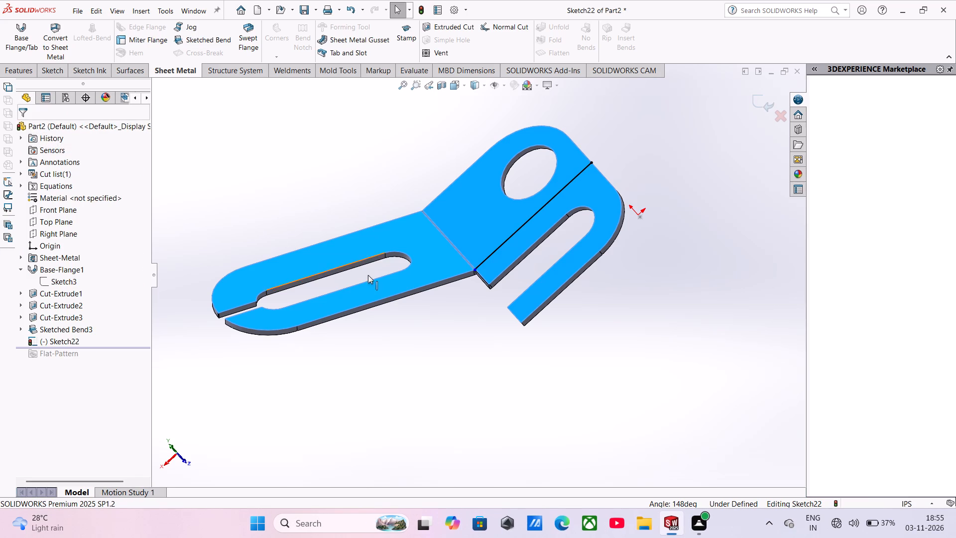
Clear the face selection and examine the horizontal sketch line and its end at the notch corner.
scroll(392, 279, up, 2)
middle_drag(457, 333, 479, 223)
middle_drag(477, 223, 445, 276)
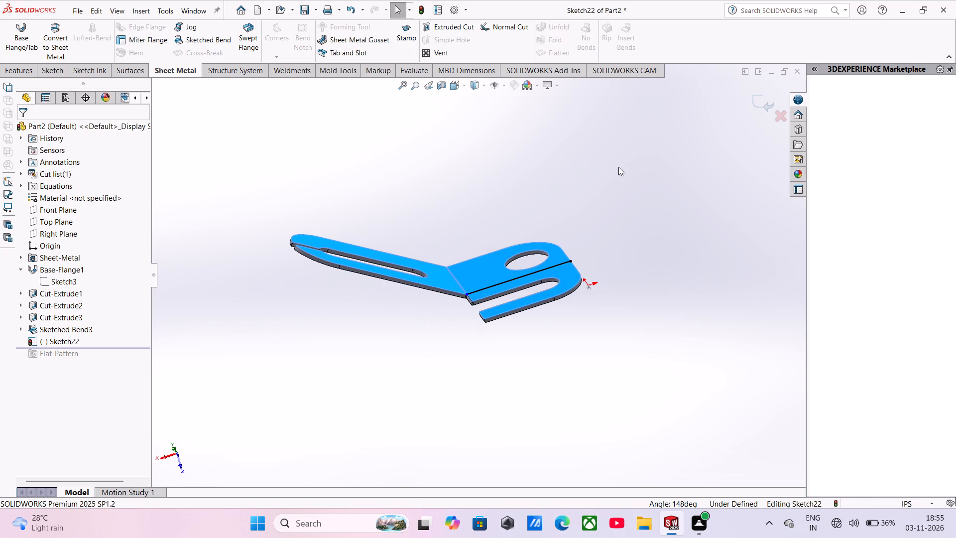
scroll(590, 250, down, 2)
click(605, 266)
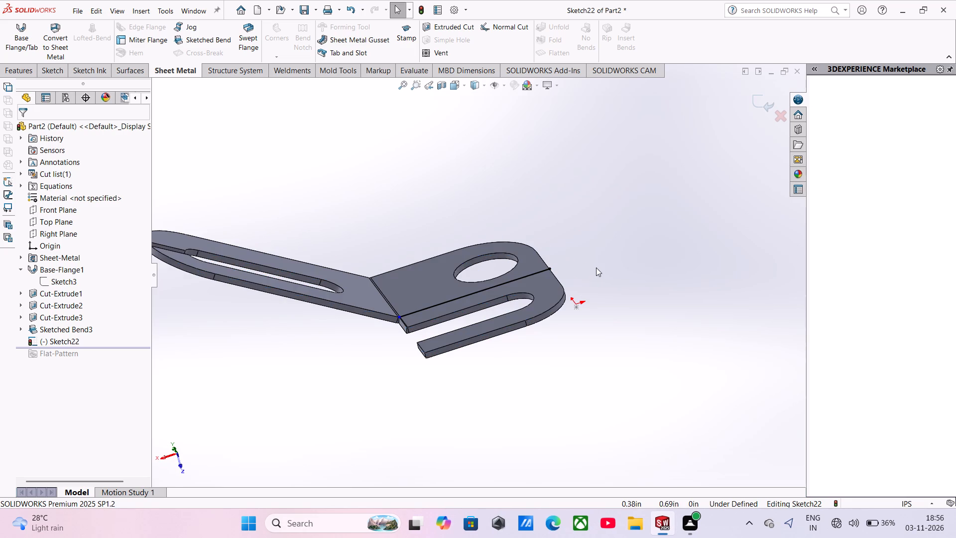
middle_drag(598, 267, 637, 344)
scroll(627, 370, down, 1)
scroll(319, 266, down, 3)
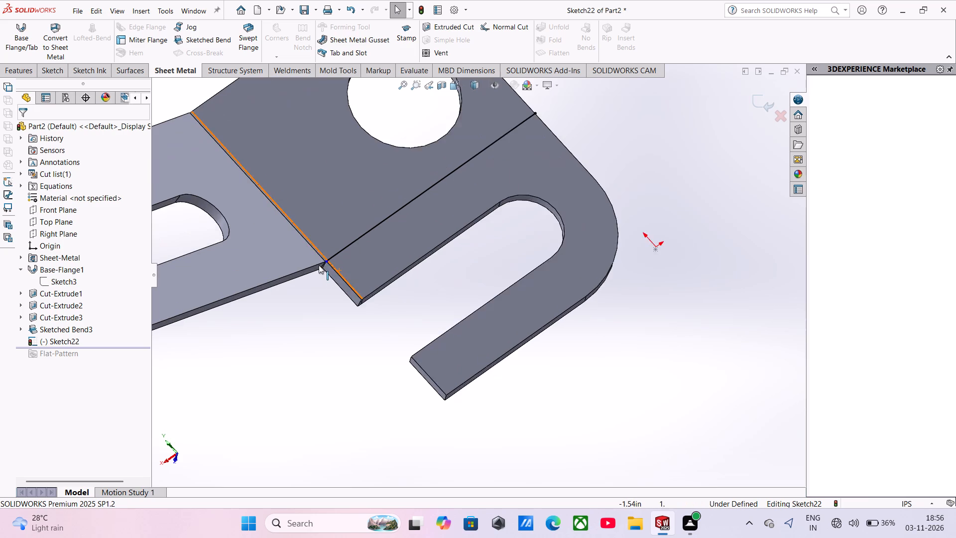
middle_drag(352, 311, 344, 299)
scroll(352, 311, up, 7)
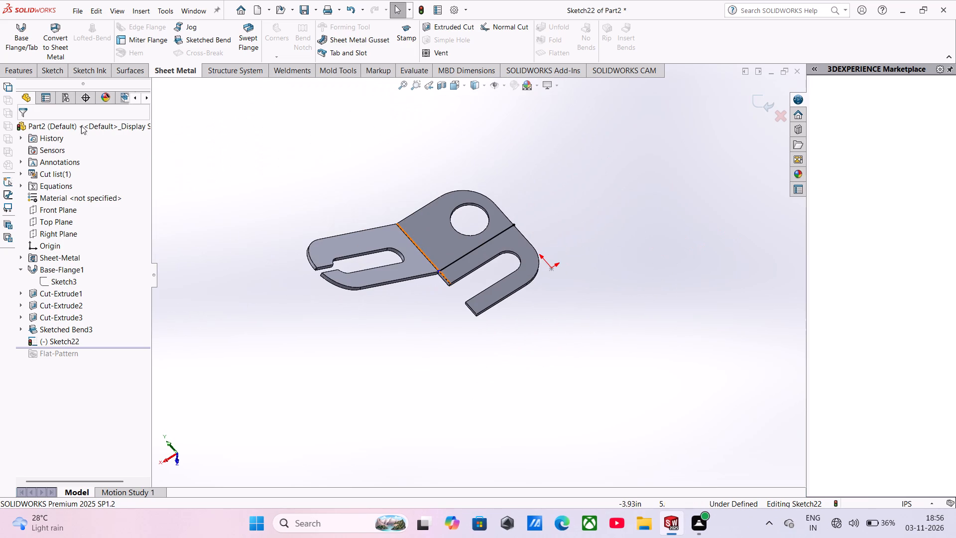
Sketch three lines enclosing the slotted tab, from the horizontal line's outer end around to the notch corner, with a vertical closing side about 1.78 in long.
click(61, 77)
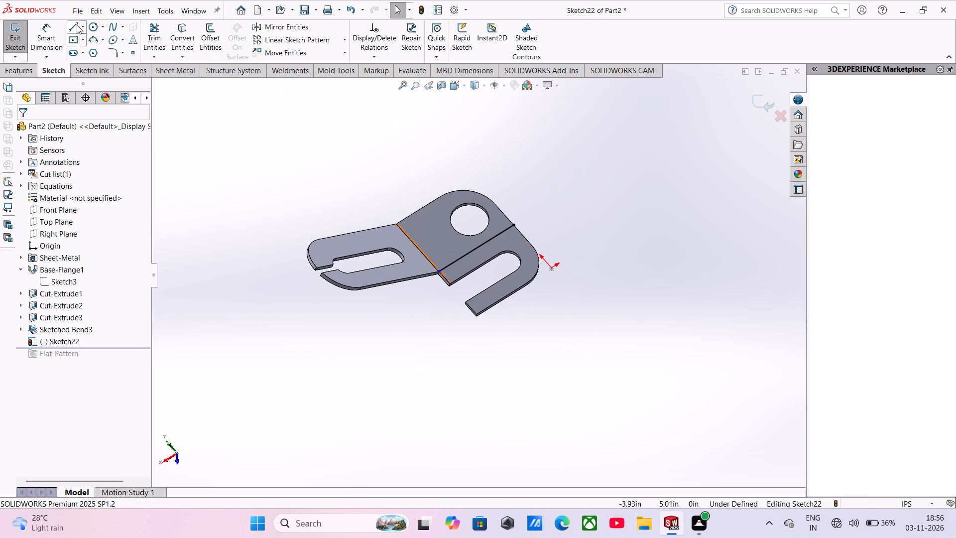
click(78, 25)
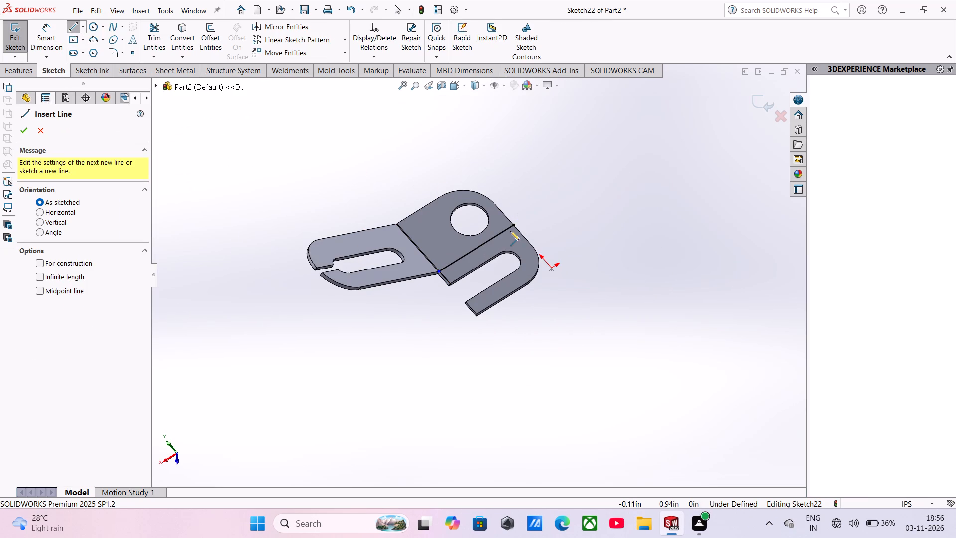
click(511, 226)
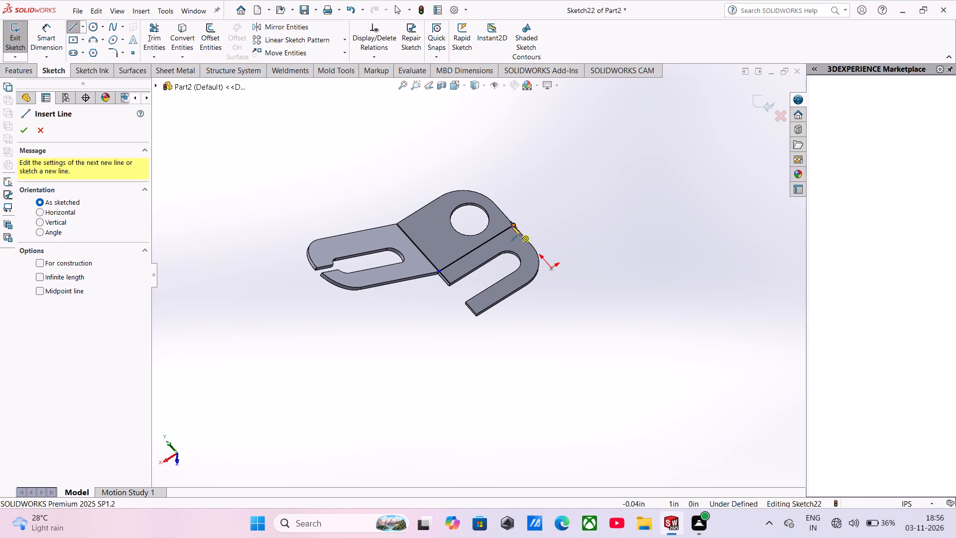
click(585, 306)
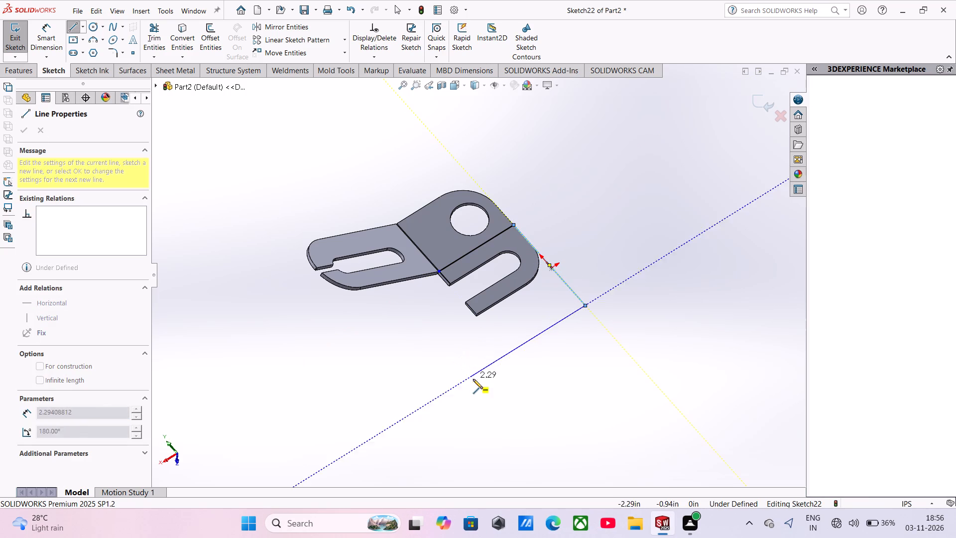
click(507, 347)
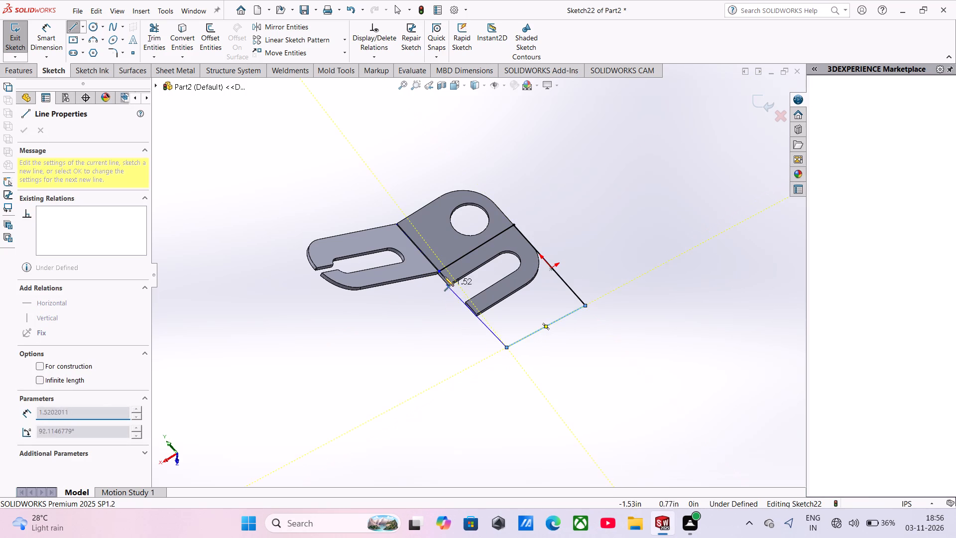
scroll(443, 270, down, 9)
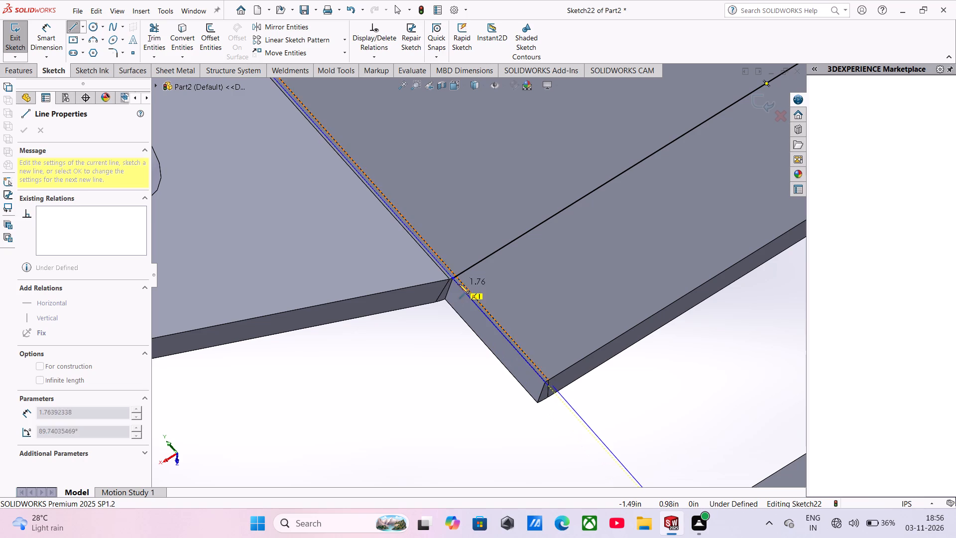
click(453, 279)
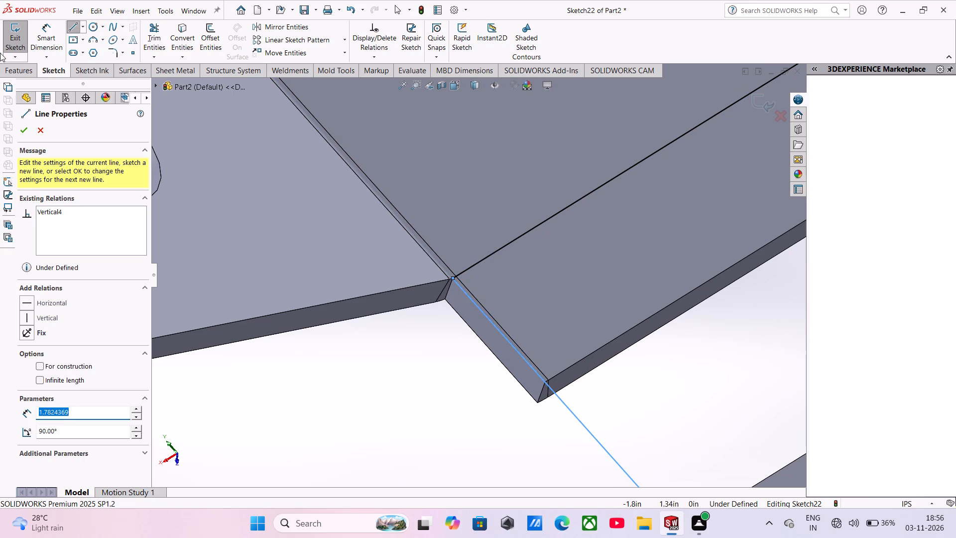
click(175, 71)
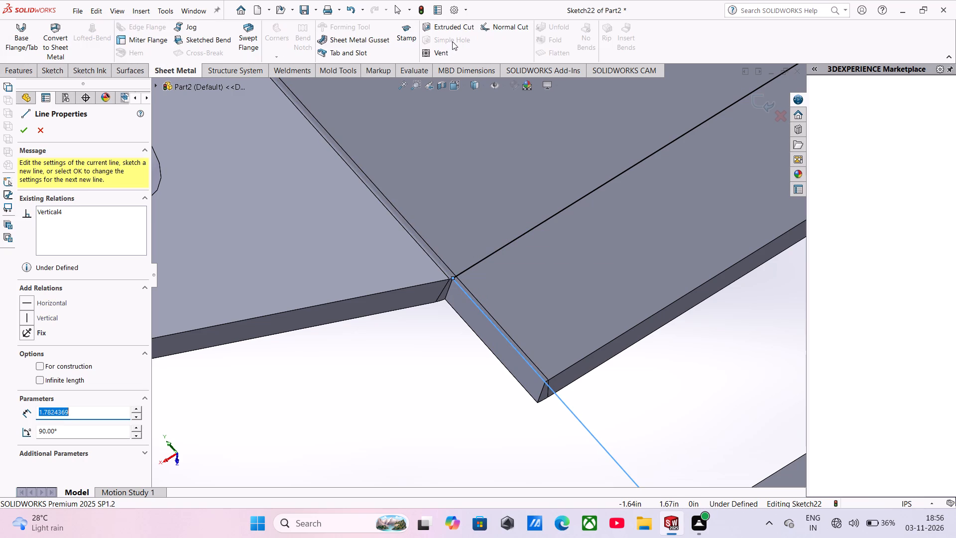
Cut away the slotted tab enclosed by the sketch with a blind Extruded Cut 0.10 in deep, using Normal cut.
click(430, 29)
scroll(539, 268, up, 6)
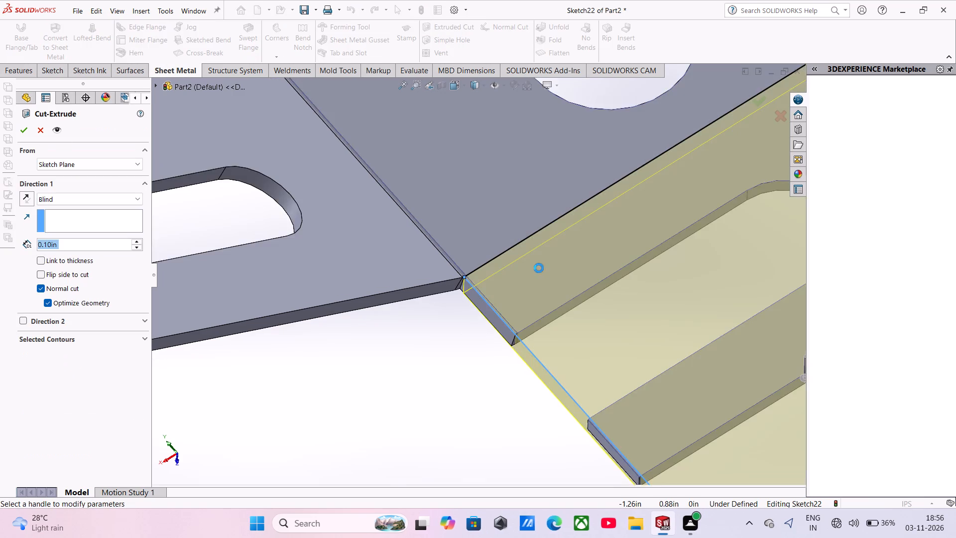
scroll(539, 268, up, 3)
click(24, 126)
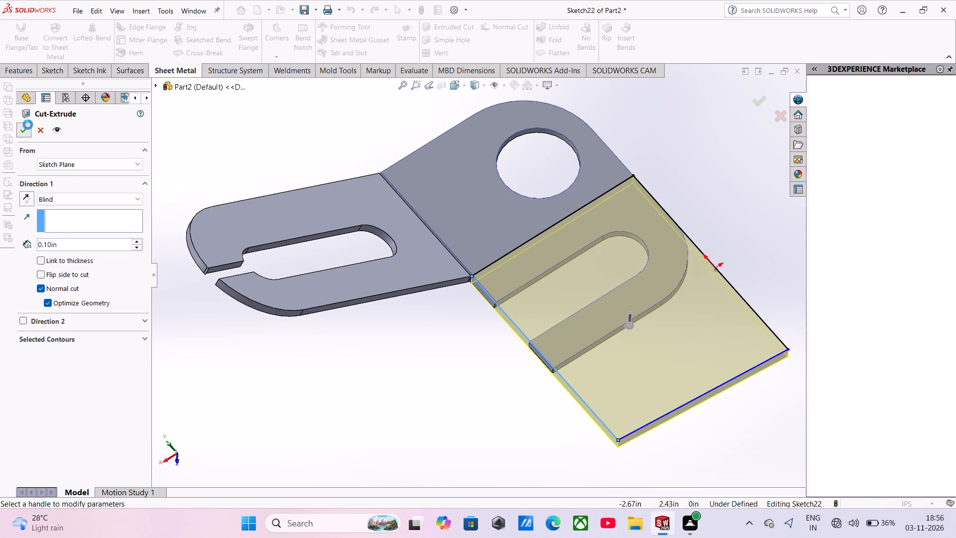
Examine the cut from several angles around the notch corner and bend, selecting the narrow face beside the bend.
middle_drag(449, 289, 436, 193)
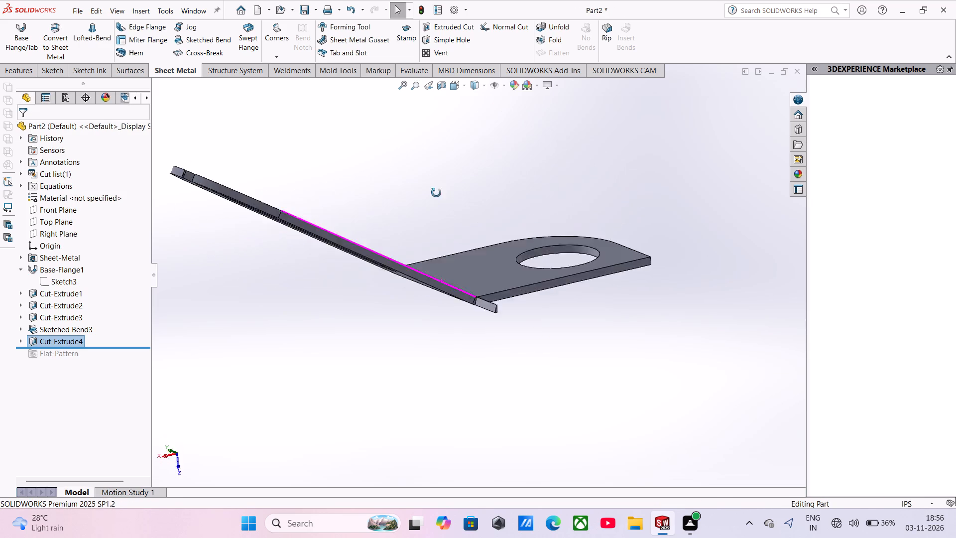
middle_drag(436, 193, 431, 82)
scroll(502, 224, down, 4)
middle_drag(498, 242, 481, 296)
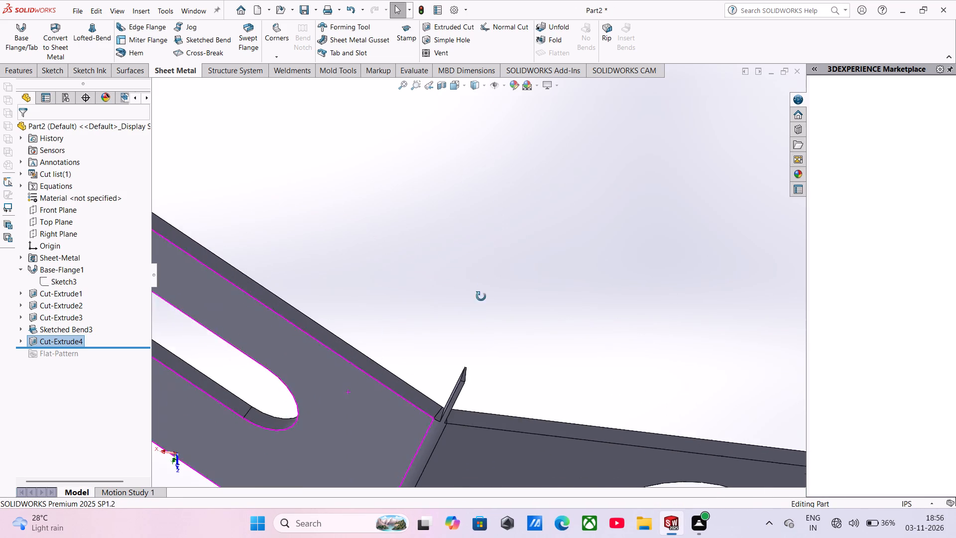
middle_drag(481, 296, 450, 418)
scroll(448, 419, up, 5)
middle_drag(446, 403, 419, 463)
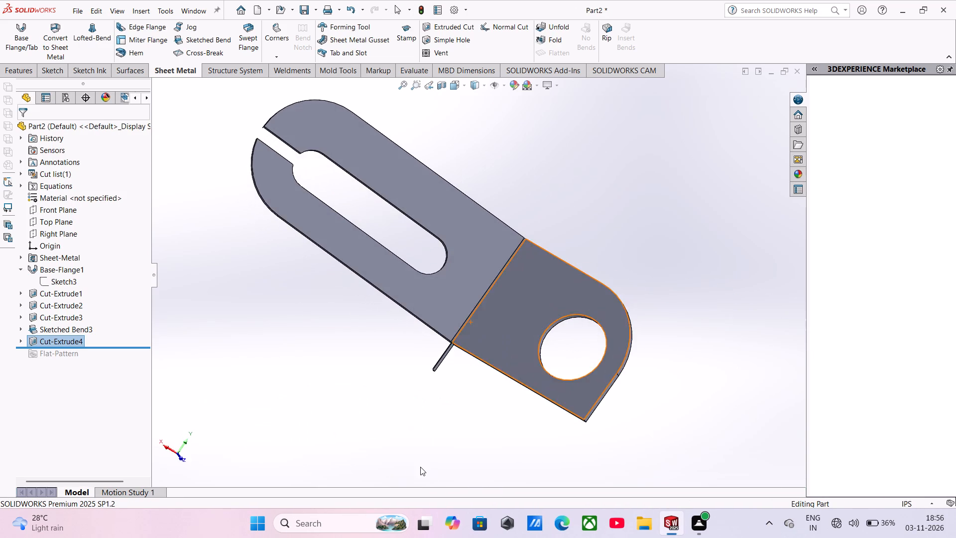
scroll(455, 331, down, 4)
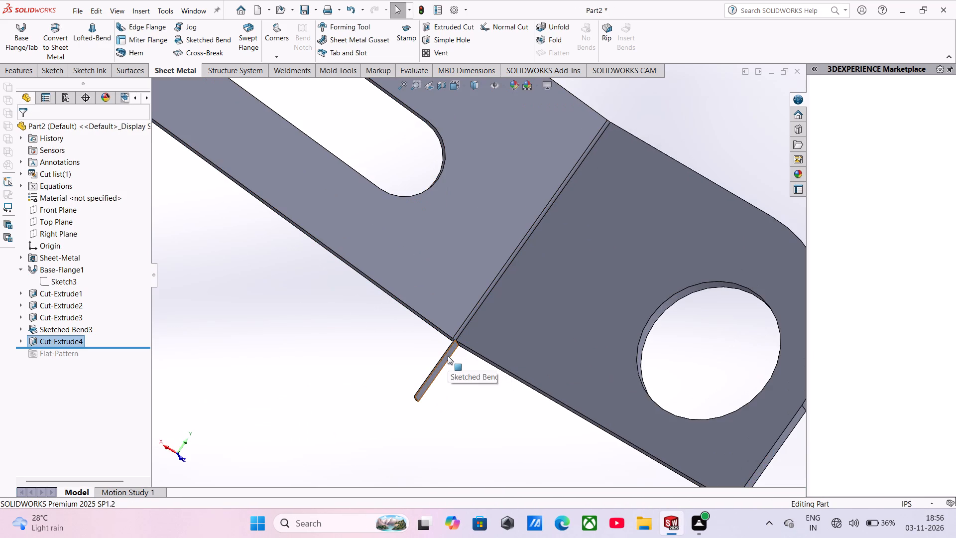
click(448, 356)
scroll(451, 369, up, 1)
middle_drag(451, 369, 468, 253)
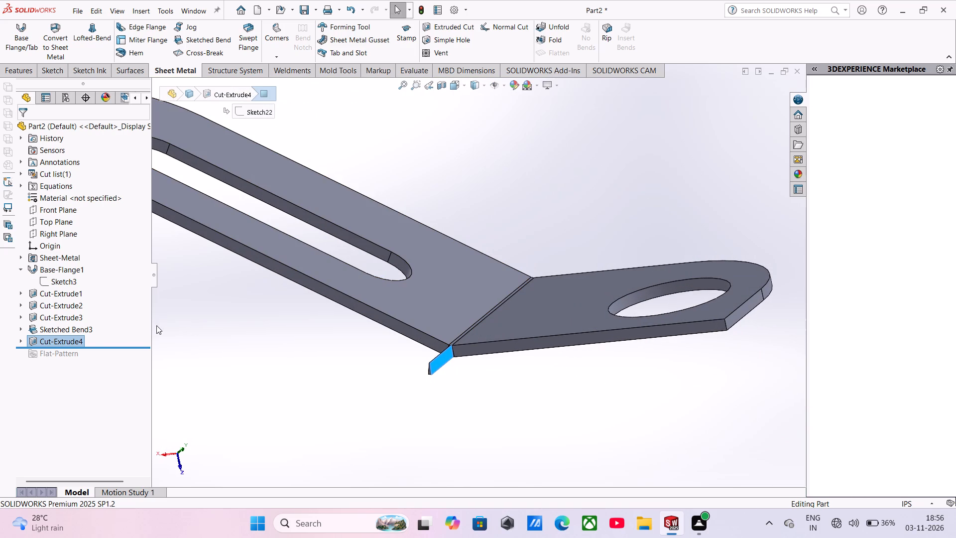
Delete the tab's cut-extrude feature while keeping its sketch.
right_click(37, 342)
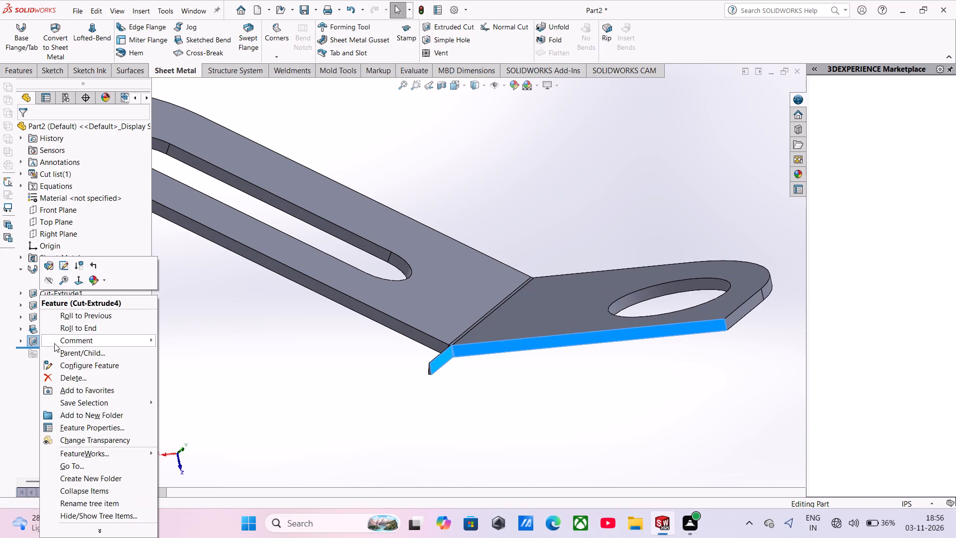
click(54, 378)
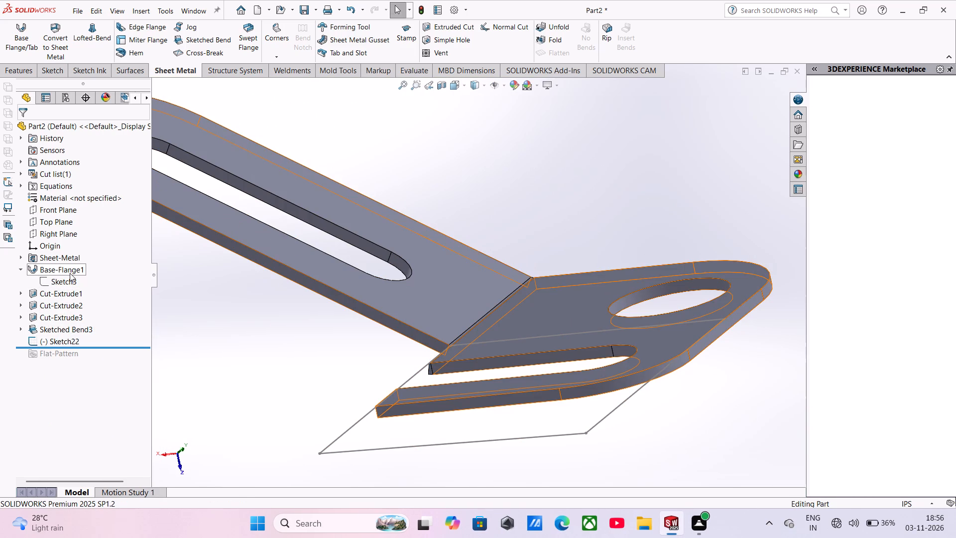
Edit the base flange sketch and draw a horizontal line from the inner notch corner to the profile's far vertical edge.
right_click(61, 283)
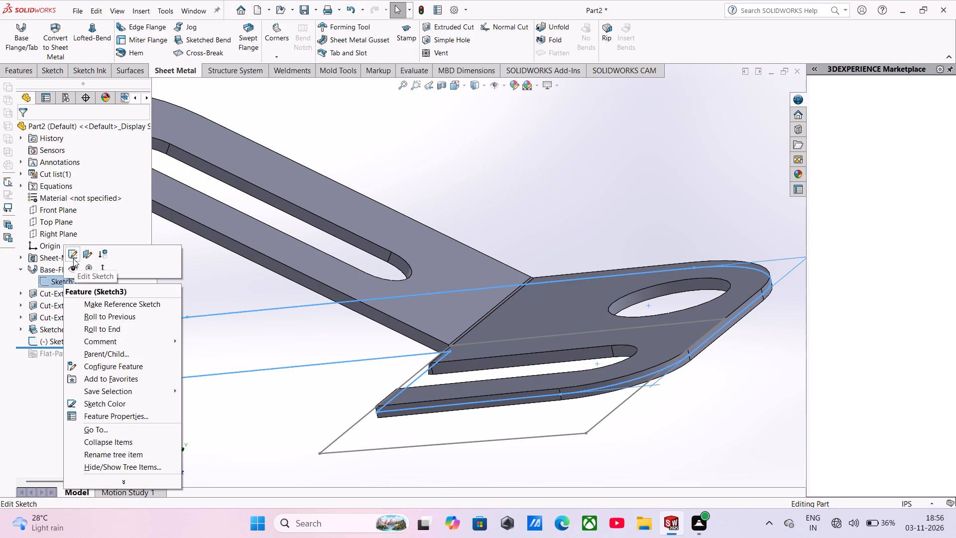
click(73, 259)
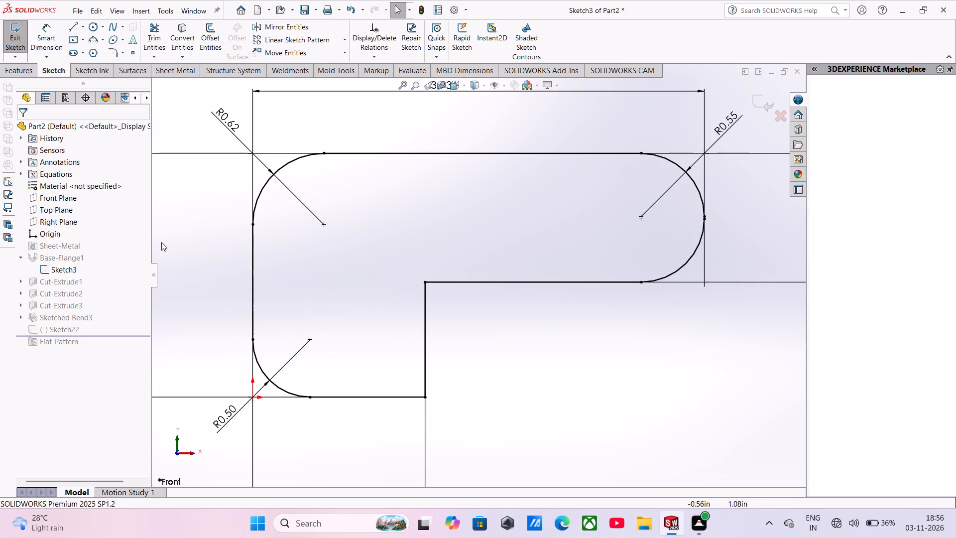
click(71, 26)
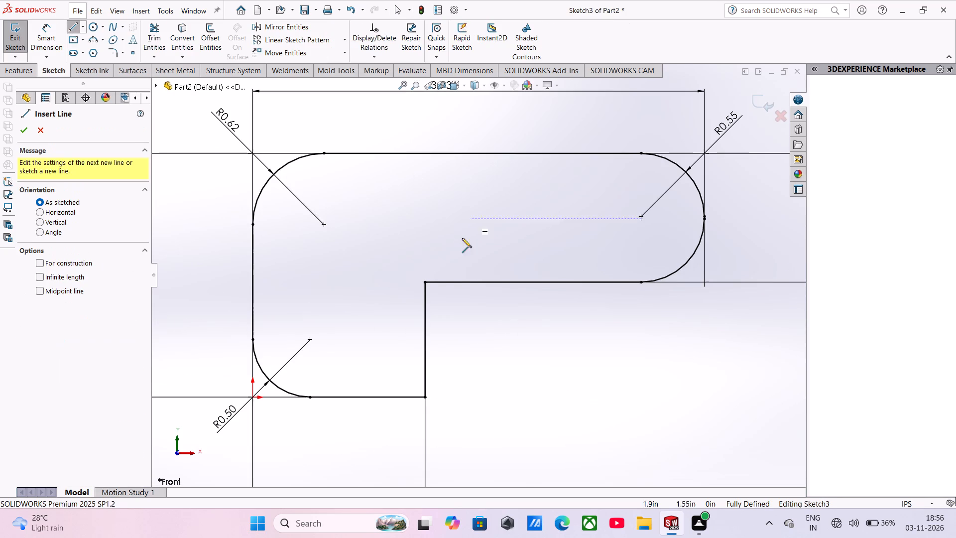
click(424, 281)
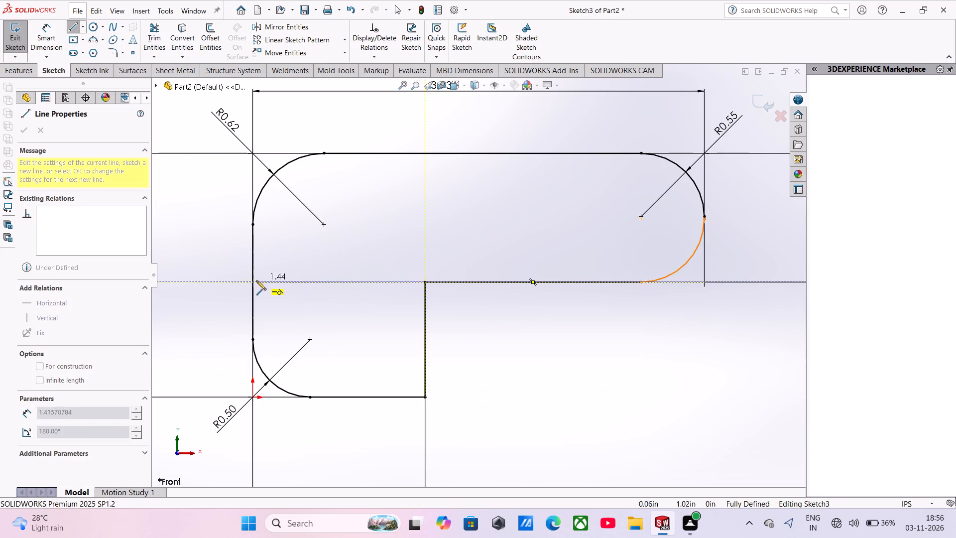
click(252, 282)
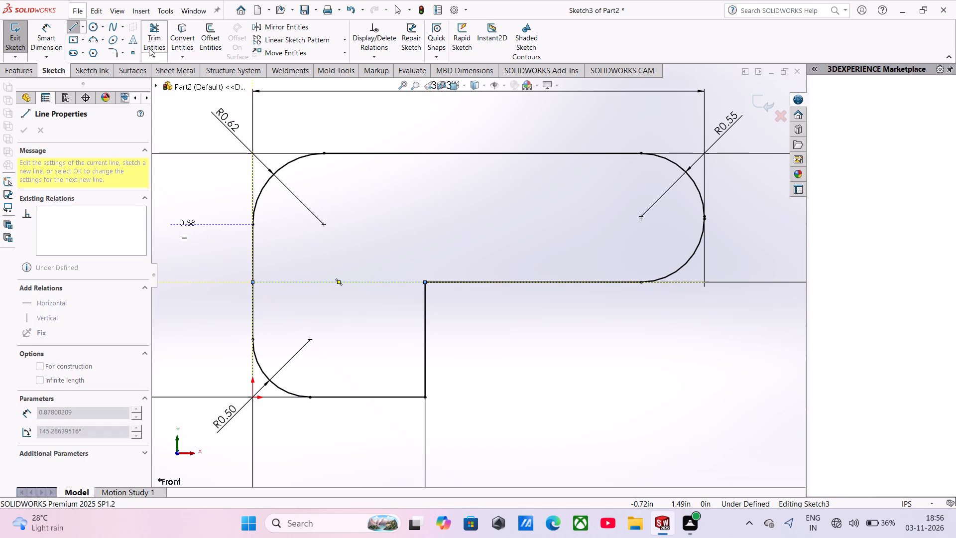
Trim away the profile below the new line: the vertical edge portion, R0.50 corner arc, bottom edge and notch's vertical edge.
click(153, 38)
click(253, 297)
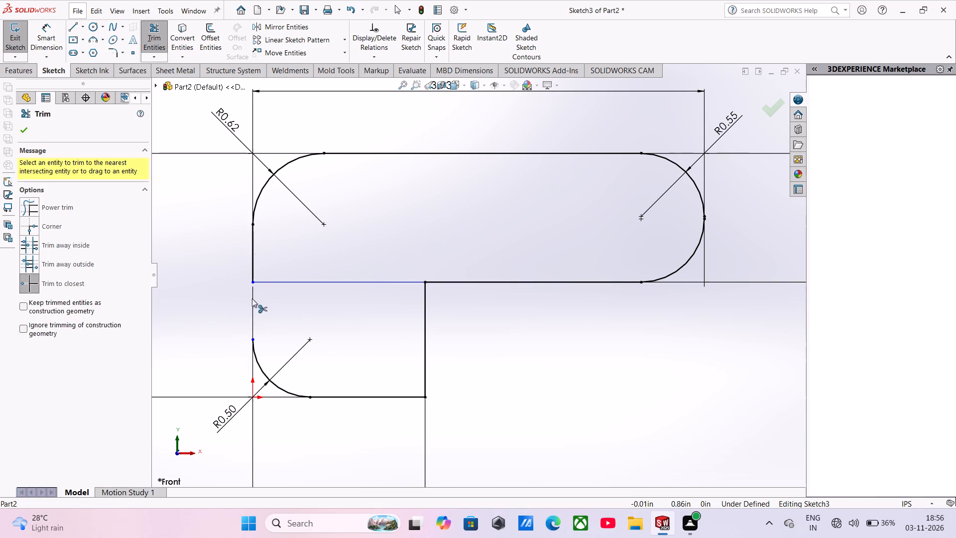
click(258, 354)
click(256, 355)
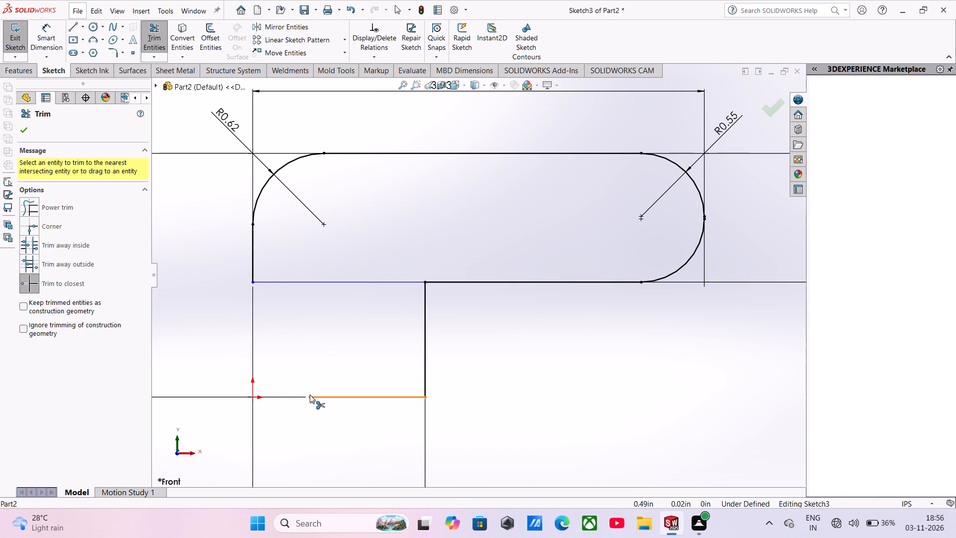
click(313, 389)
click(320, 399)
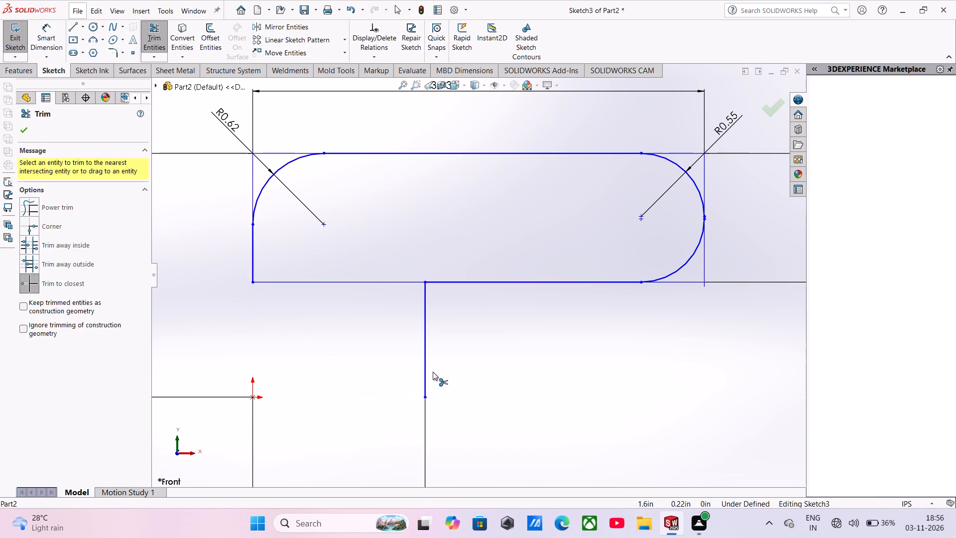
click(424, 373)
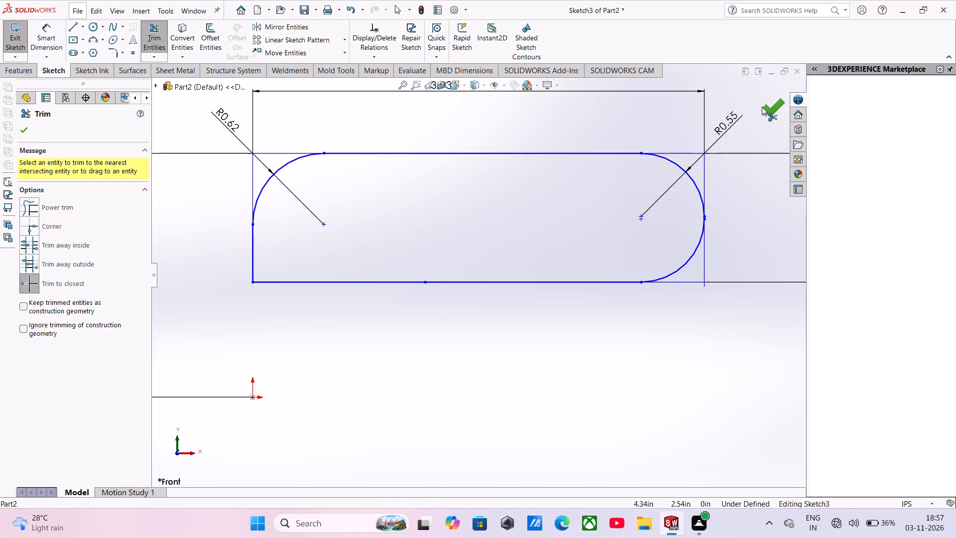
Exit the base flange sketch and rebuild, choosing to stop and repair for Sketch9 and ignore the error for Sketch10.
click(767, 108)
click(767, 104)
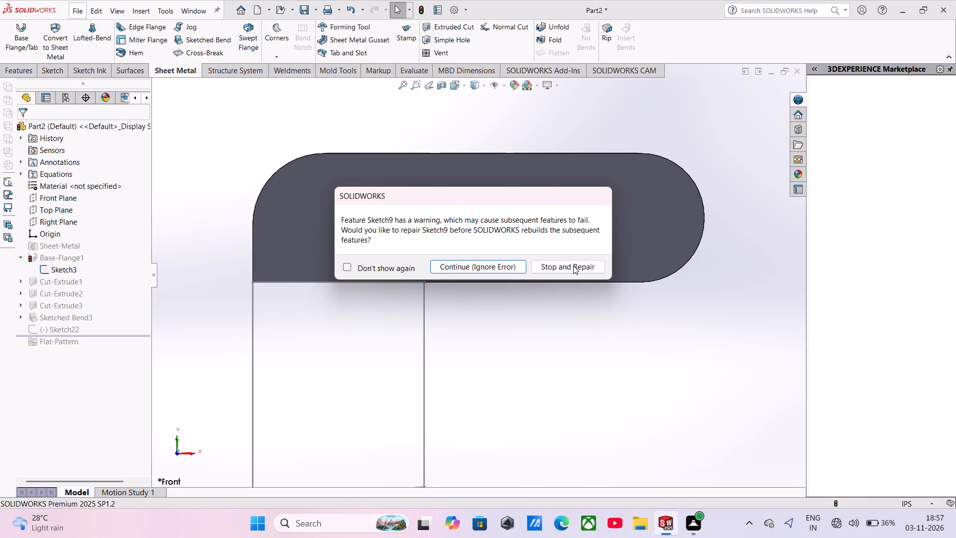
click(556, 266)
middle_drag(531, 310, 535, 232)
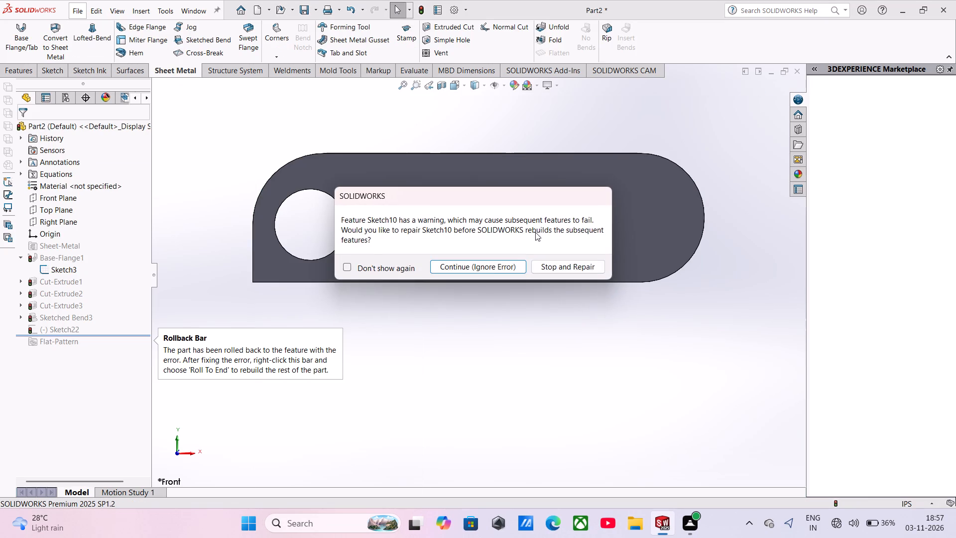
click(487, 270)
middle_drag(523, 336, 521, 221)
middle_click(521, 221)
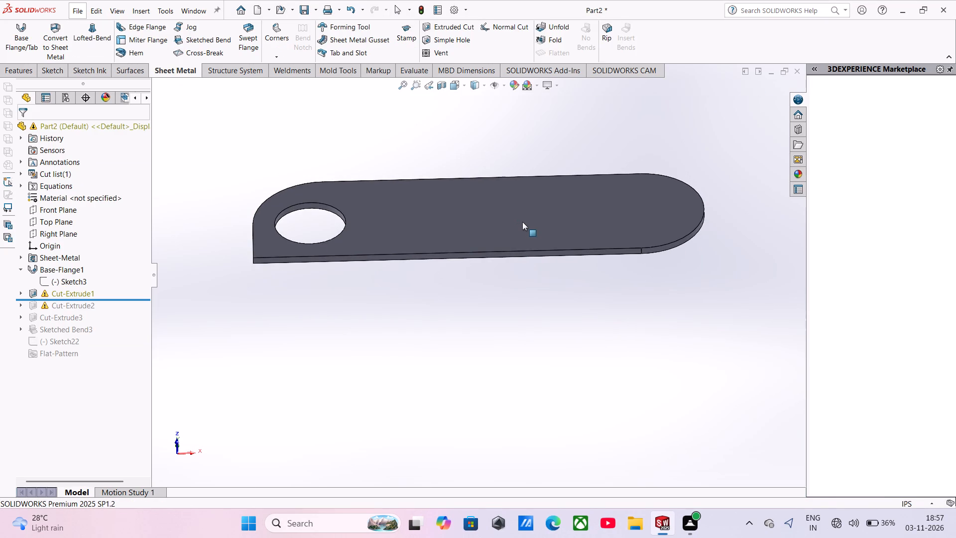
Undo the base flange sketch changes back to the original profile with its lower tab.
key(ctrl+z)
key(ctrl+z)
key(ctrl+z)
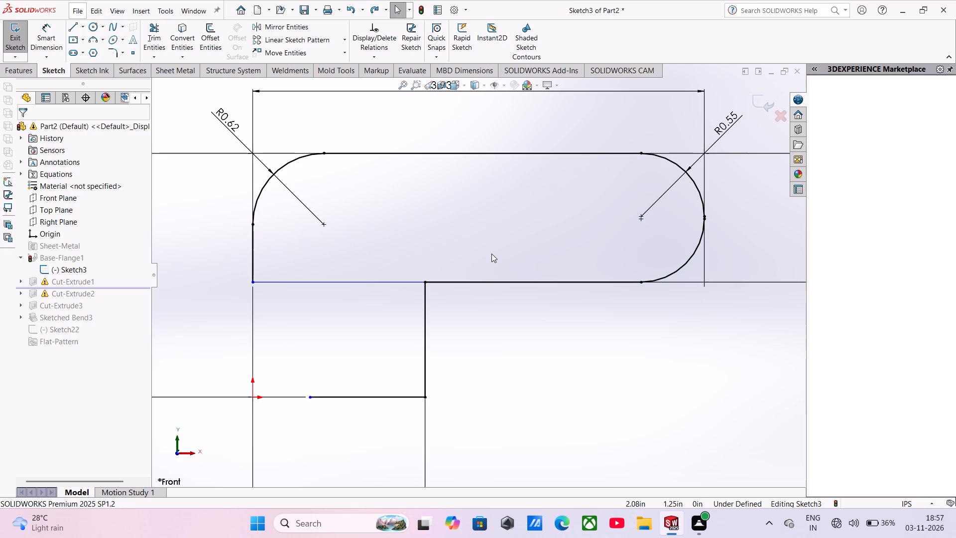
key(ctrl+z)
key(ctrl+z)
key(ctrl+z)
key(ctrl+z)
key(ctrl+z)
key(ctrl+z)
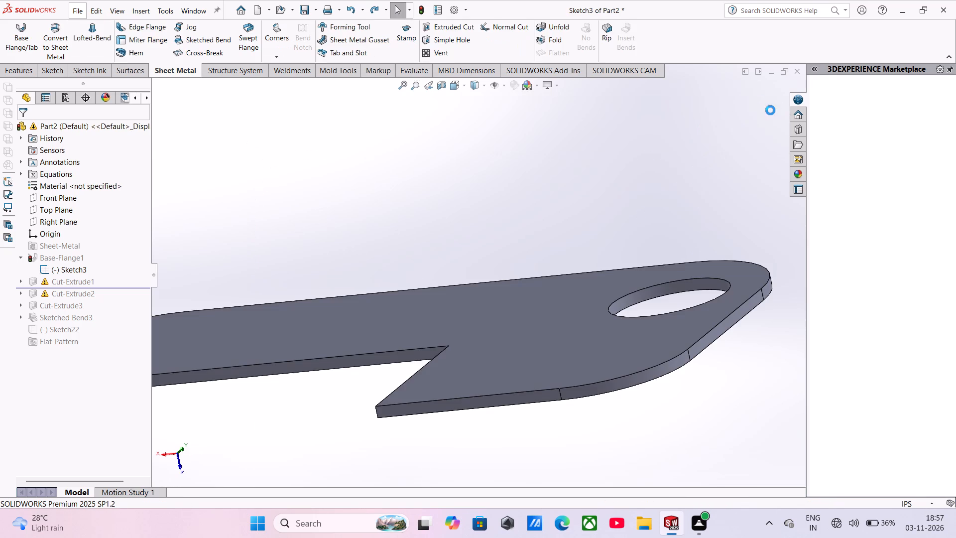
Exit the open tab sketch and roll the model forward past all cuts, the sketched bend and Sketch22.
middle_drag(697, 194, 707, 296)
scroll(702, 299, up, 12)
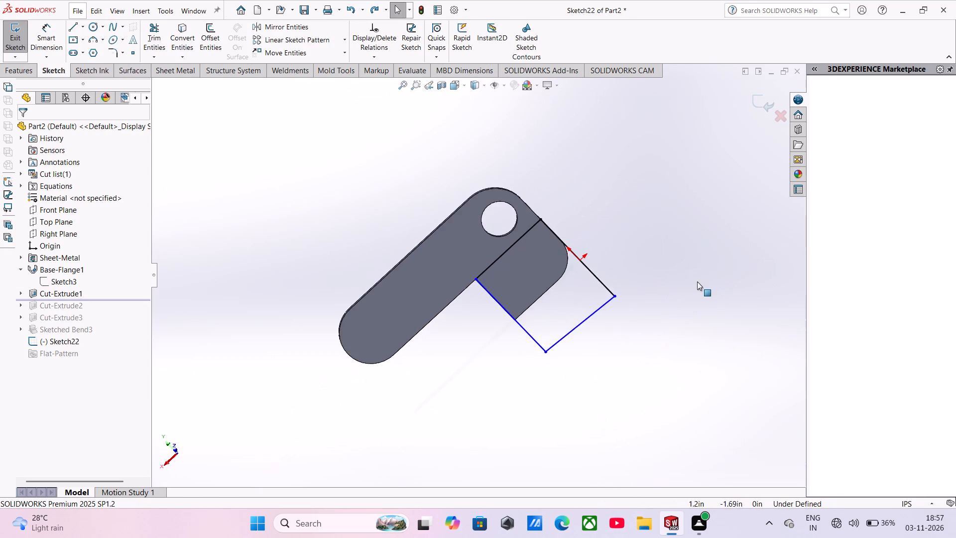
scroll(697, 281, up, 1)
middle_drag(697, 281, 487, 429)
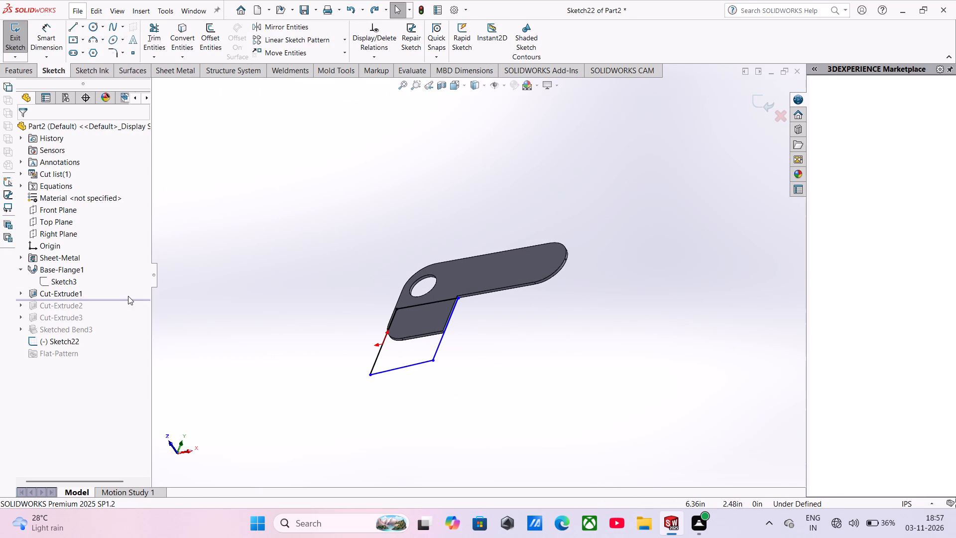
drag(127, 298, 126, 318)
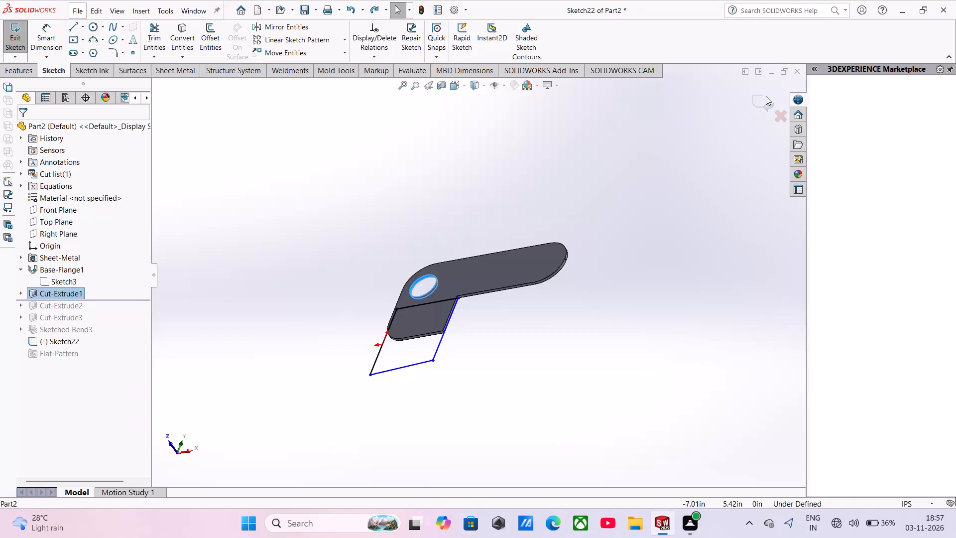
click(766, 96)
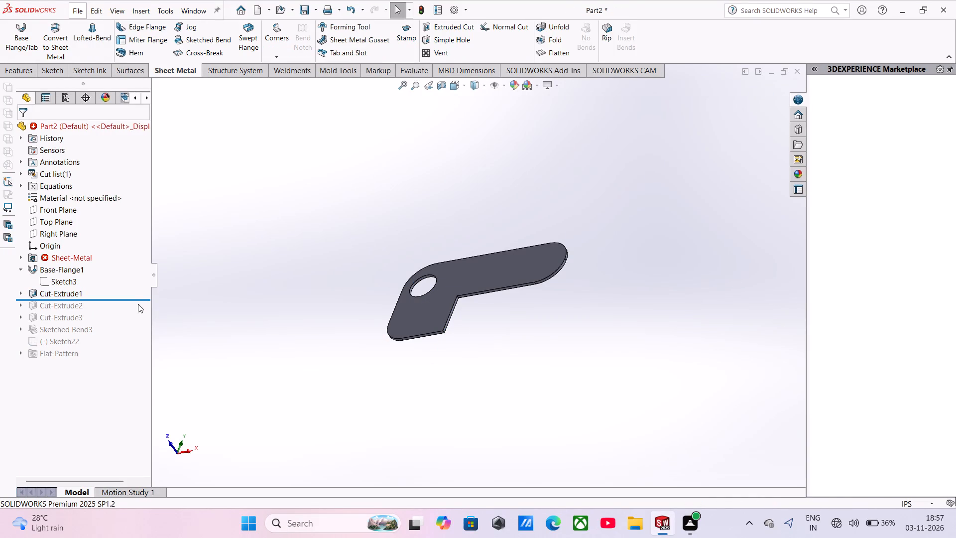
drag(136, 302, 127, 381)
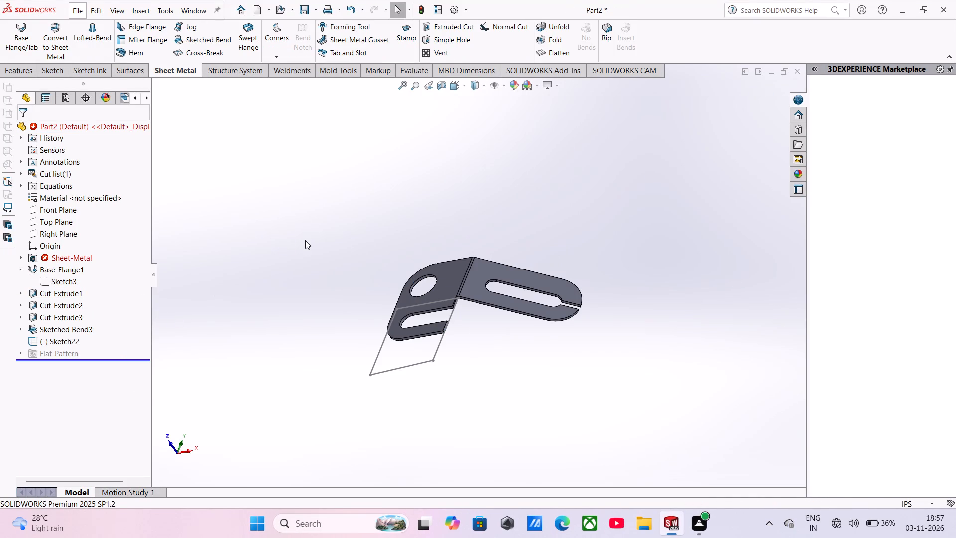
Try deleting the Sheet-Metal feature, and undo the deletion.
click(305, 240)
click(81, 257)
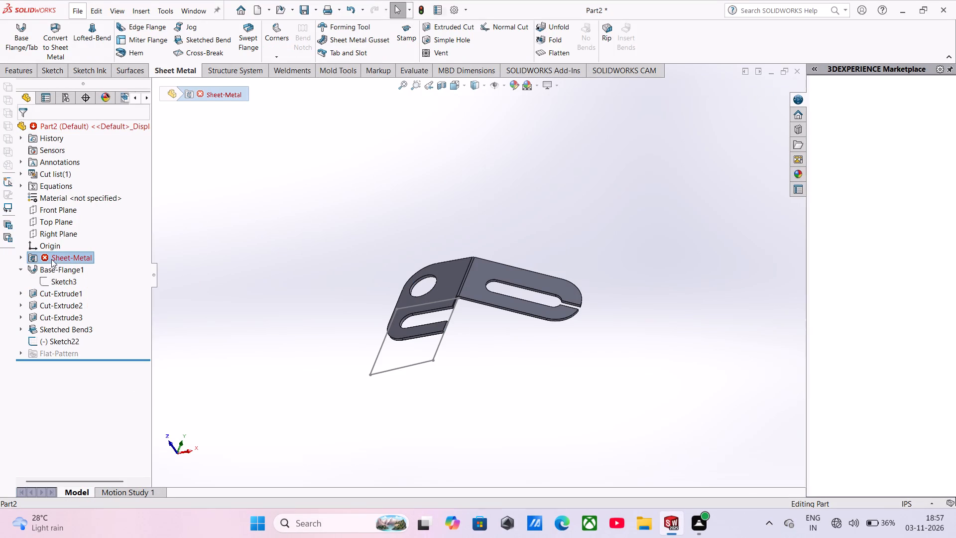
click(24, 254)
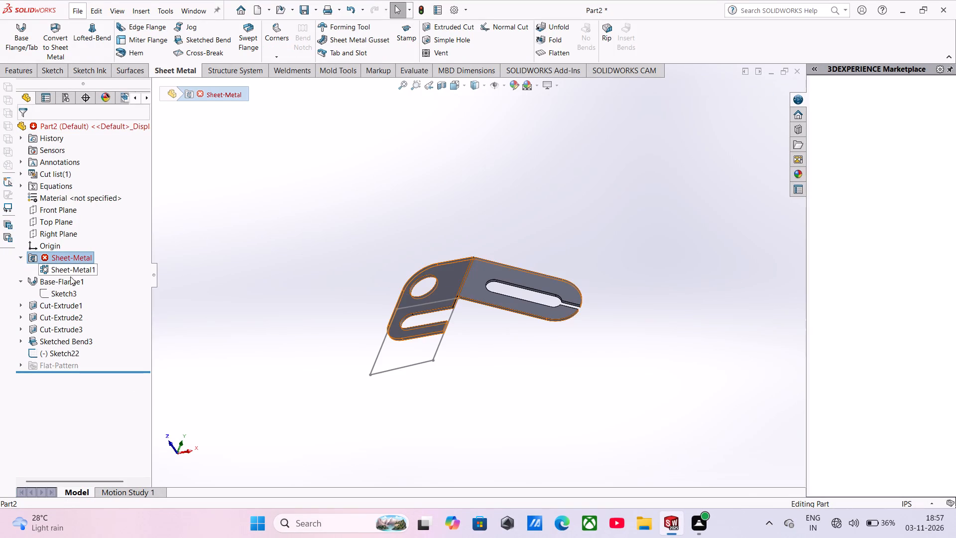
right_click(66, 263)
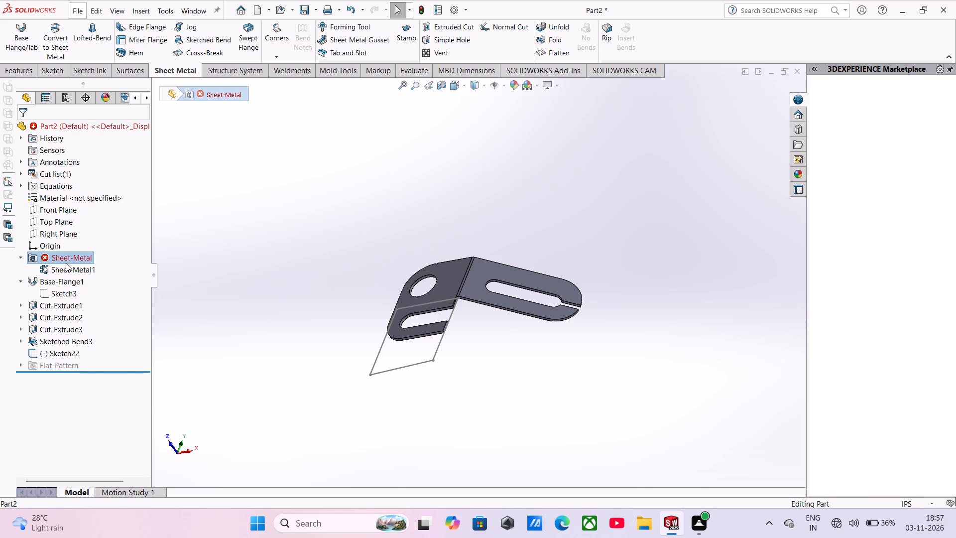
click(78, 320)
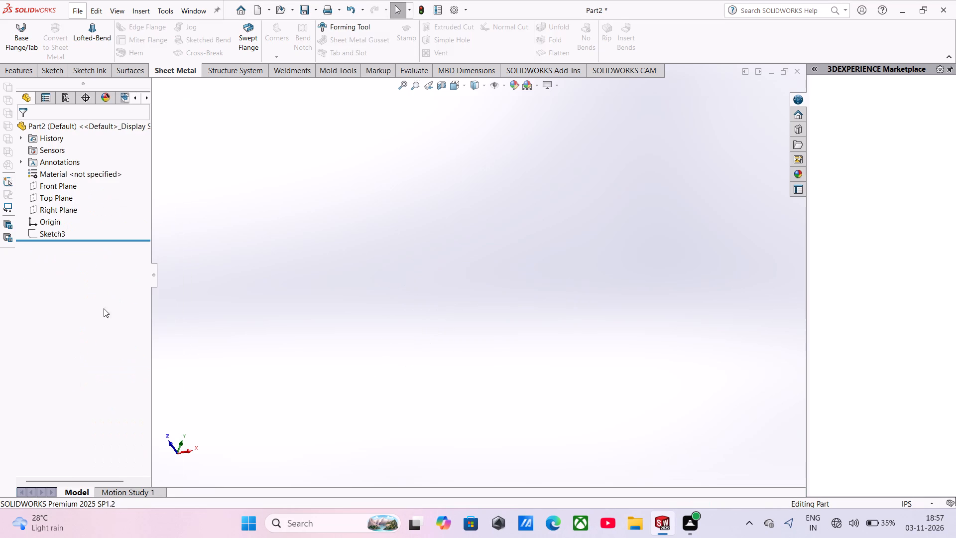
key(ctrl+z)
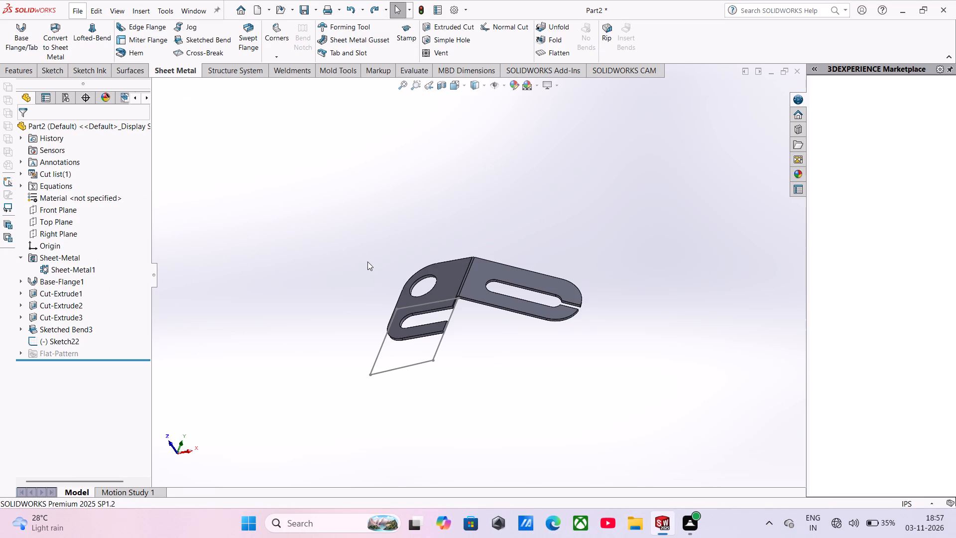
Reopen and exit Sketch22, the open outline around the slotted tab, and delete it from the part.
click(378, 250)
middle_drag(397, 301, 473, 0)
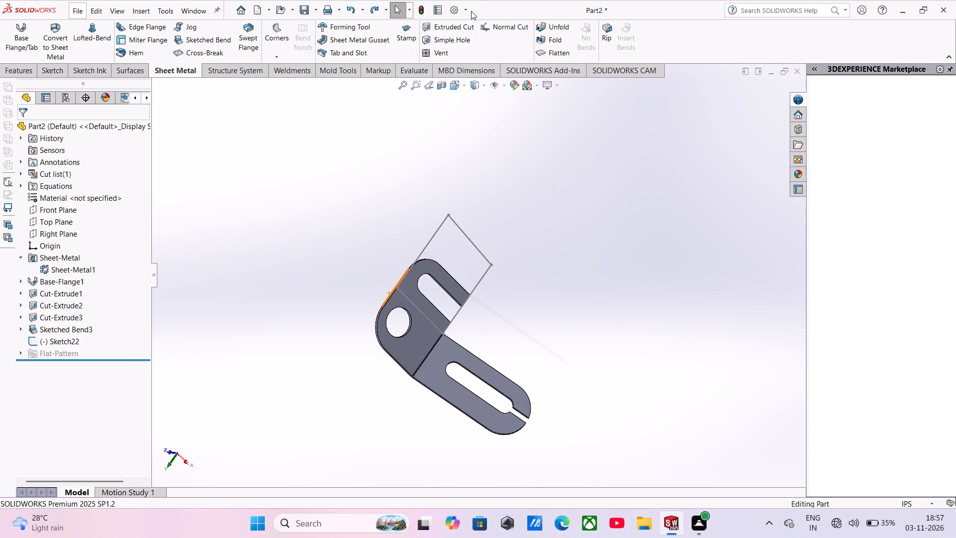
scroll(466, 253, down, 2)
click(469, 232)
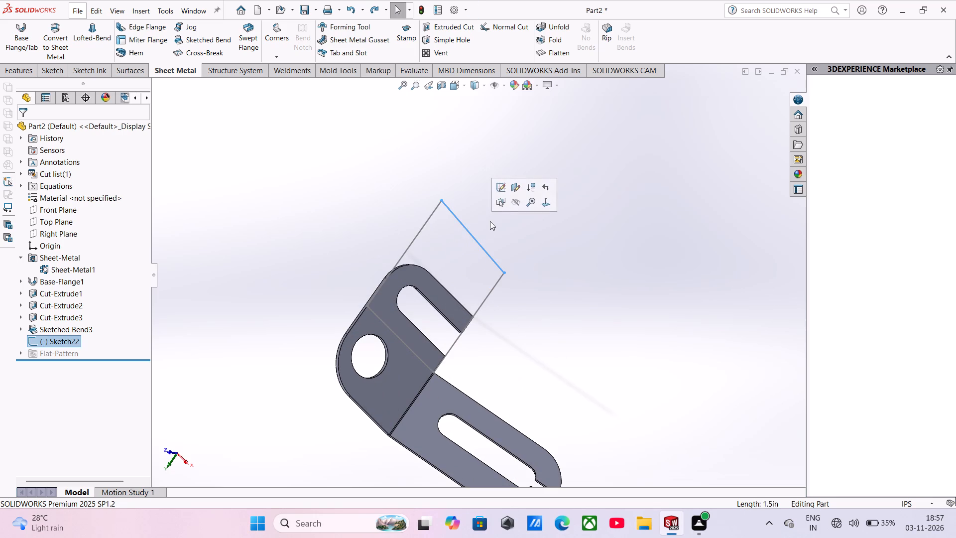
click(499, 189)
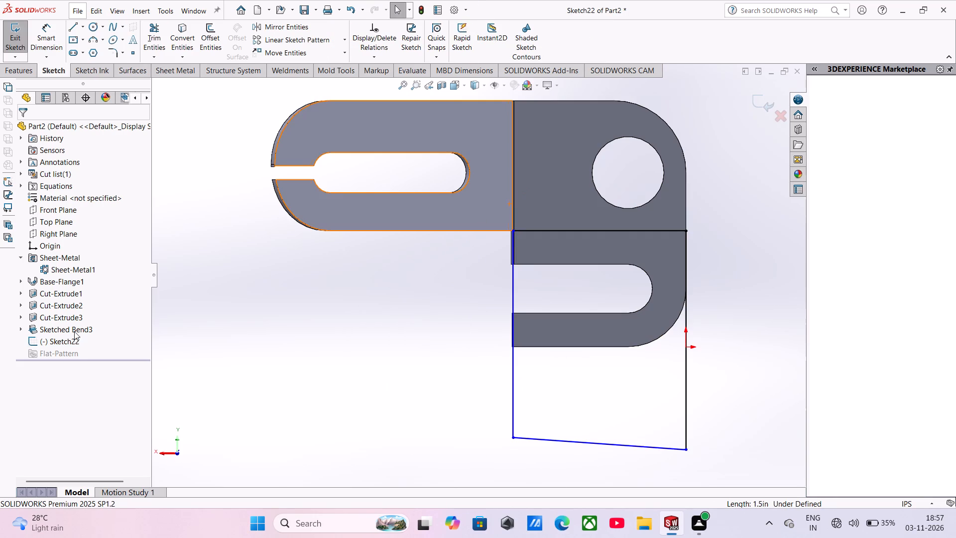
right_click(51, 343)
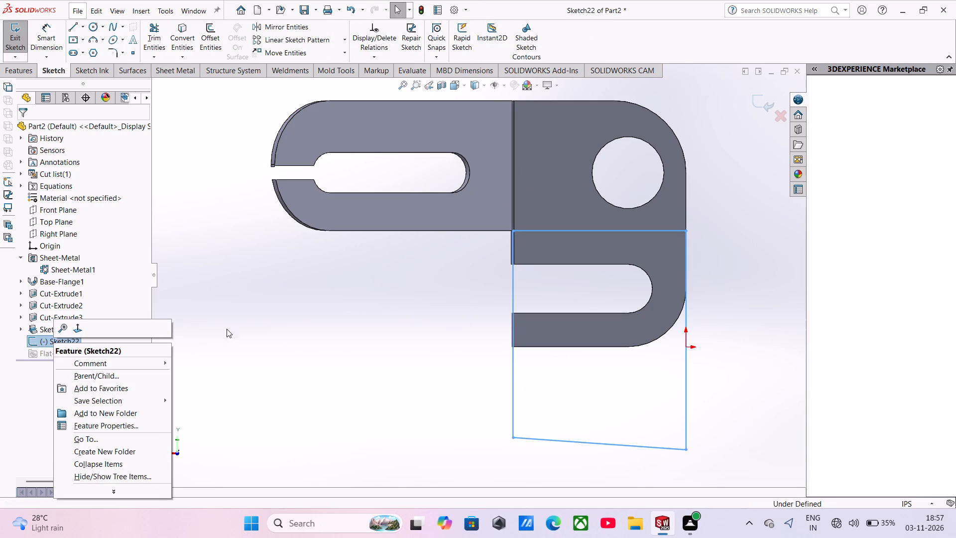
click(764, 106)
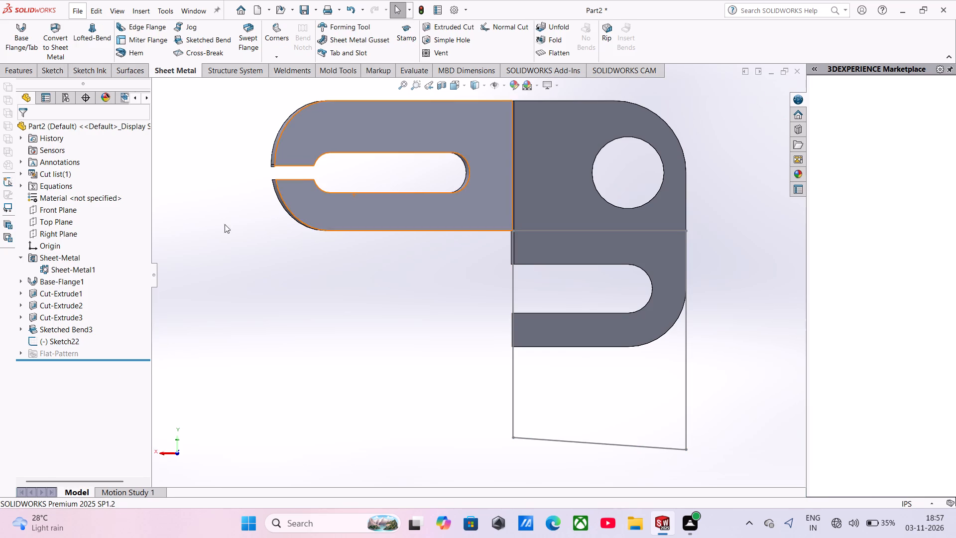
right_click(62, 337)
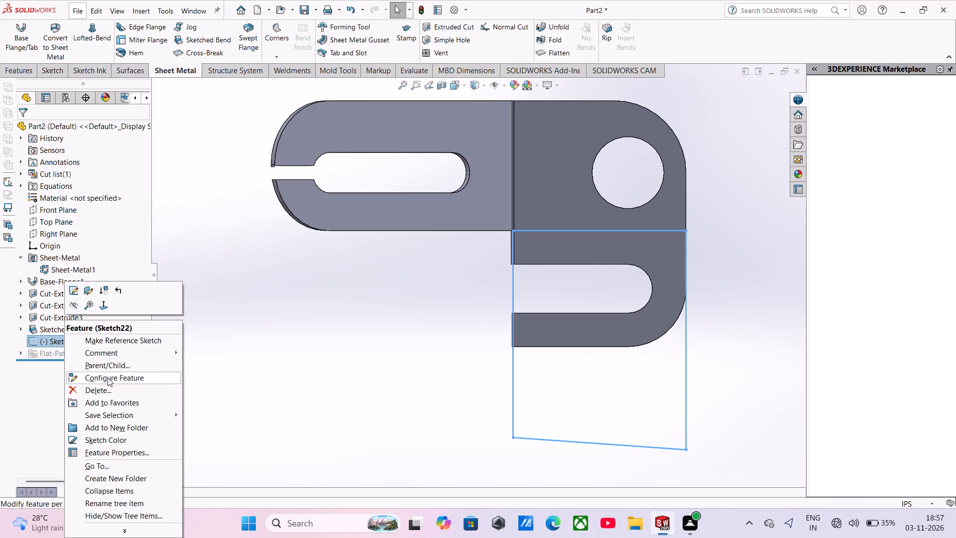
click(108, 391)
Examine the notch corner where the first bend meets the slotted tab.
scroll(511, 262, down, 4)
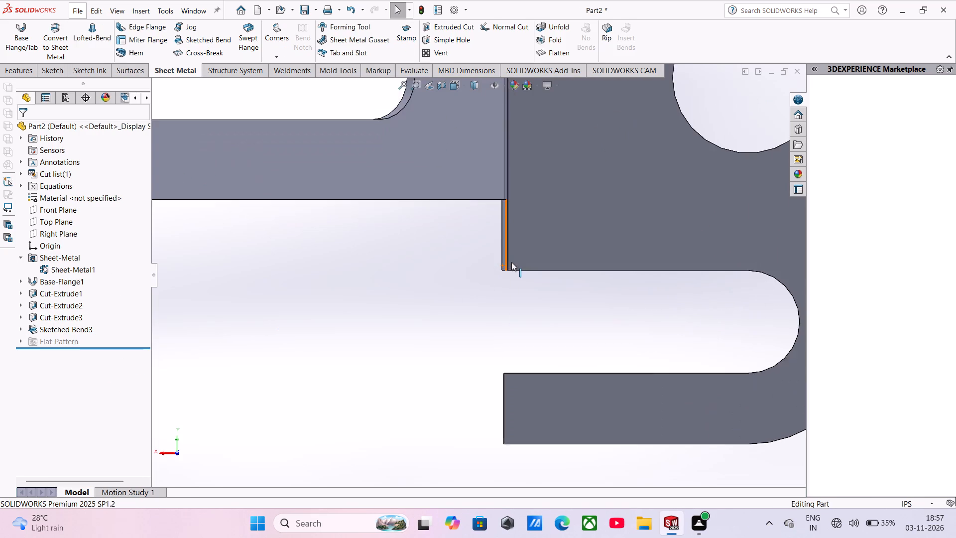
scroll(512, 258, down, 4)
middle_drag(523, 251, 522, 75)
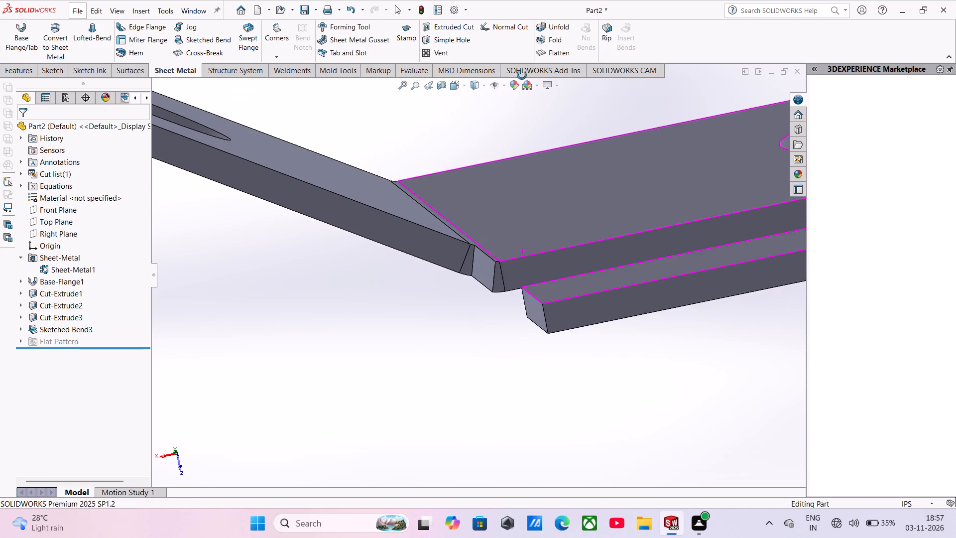
middle_drag(522, 75, 518, 66)
middle_click(516, 66)
scroll(544, 180, down, 1)
scroll(544, 180, up, 2)
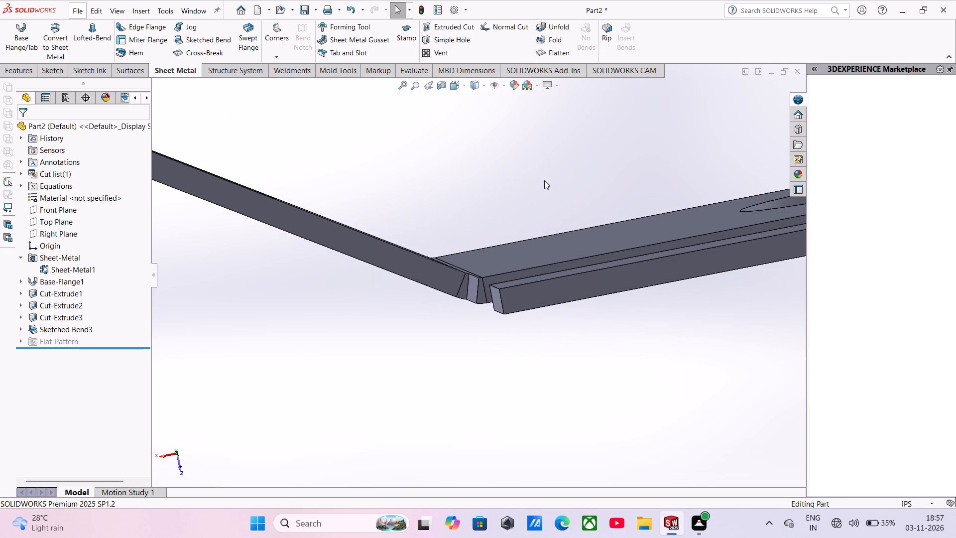
middle_drag(542, 185, 531, 241)
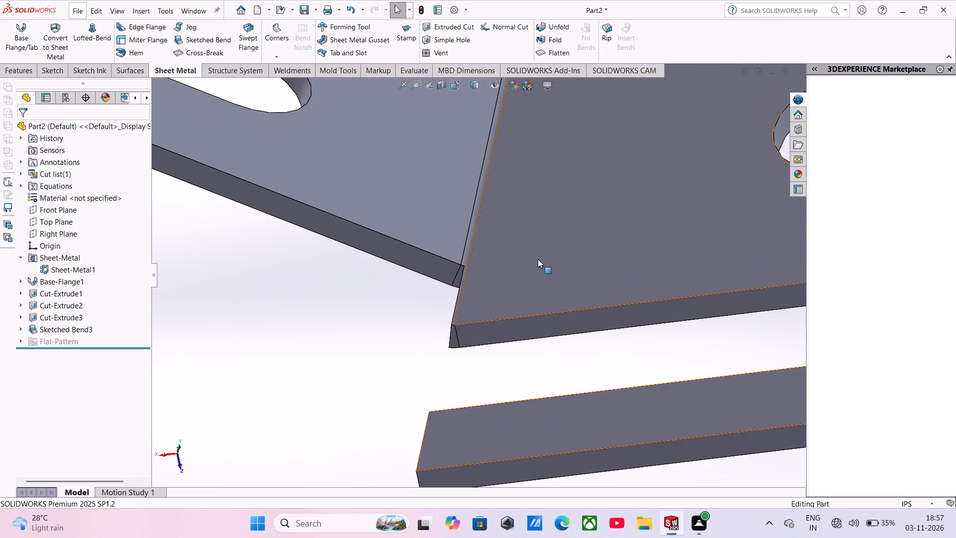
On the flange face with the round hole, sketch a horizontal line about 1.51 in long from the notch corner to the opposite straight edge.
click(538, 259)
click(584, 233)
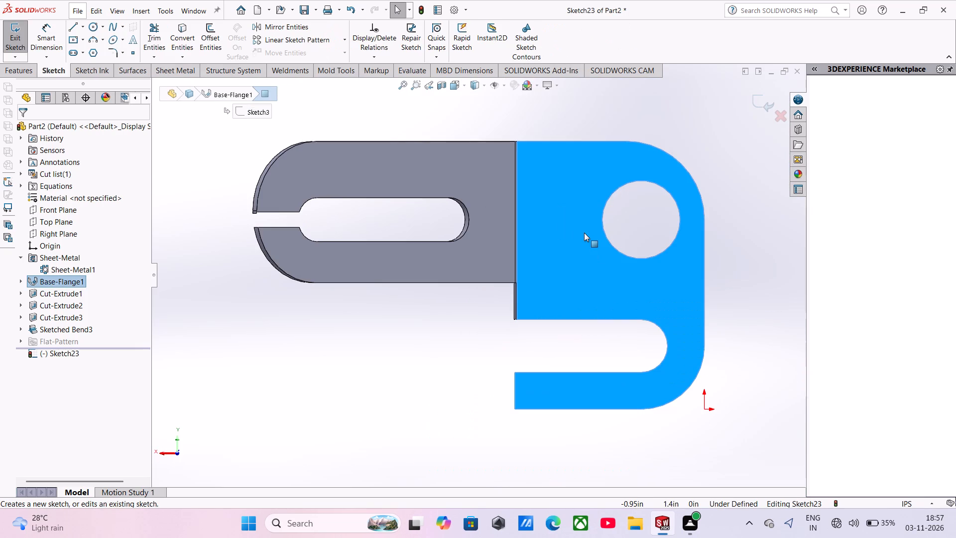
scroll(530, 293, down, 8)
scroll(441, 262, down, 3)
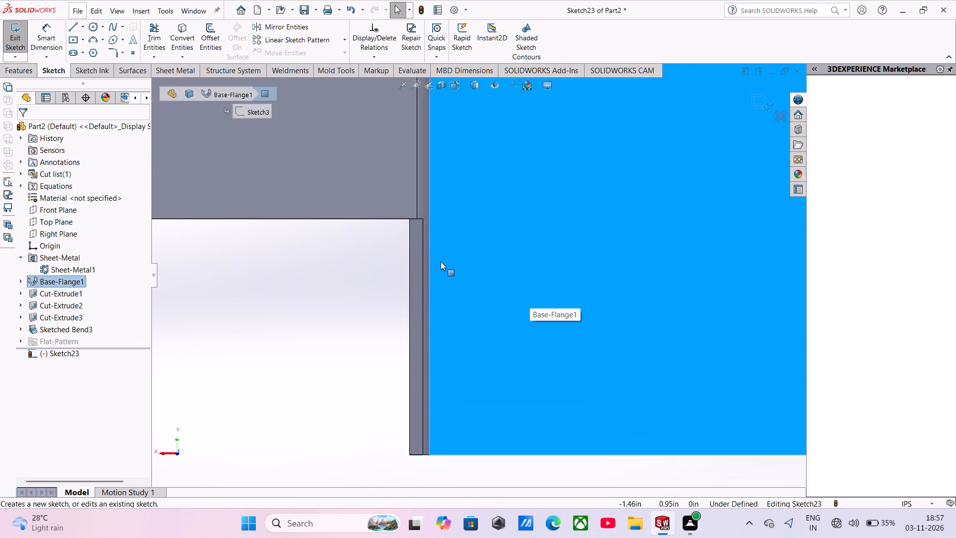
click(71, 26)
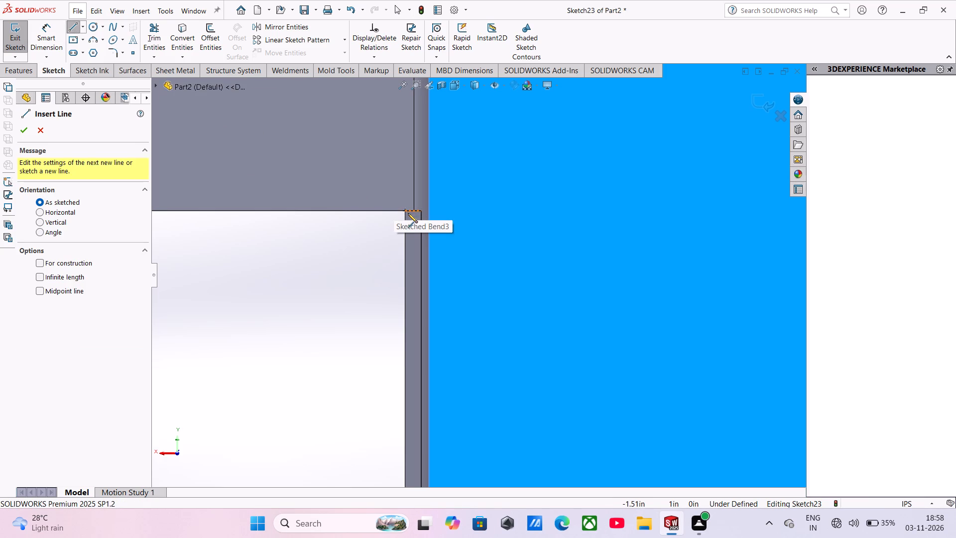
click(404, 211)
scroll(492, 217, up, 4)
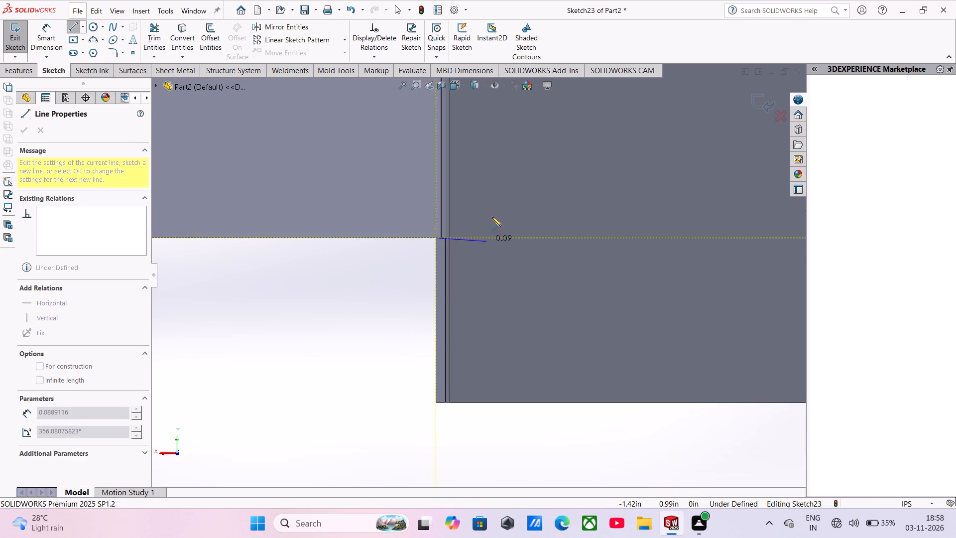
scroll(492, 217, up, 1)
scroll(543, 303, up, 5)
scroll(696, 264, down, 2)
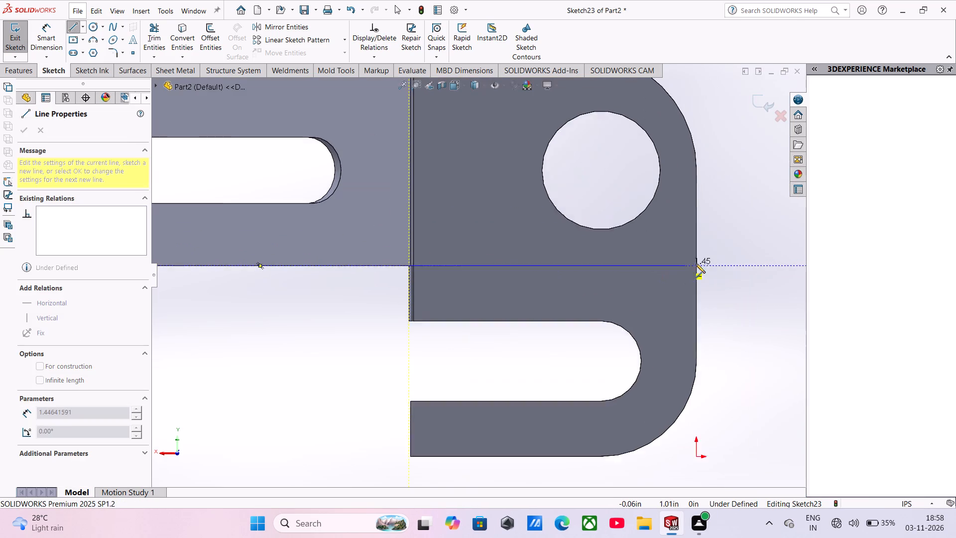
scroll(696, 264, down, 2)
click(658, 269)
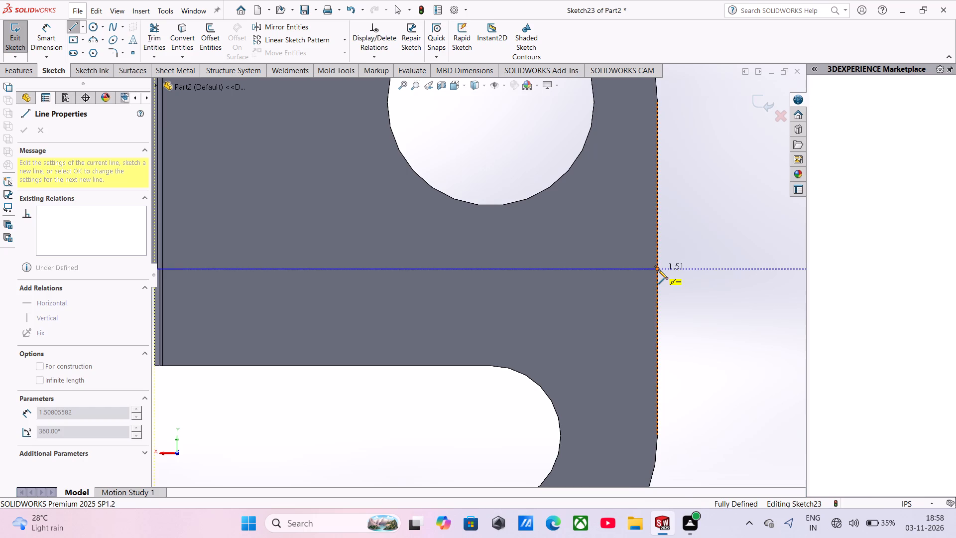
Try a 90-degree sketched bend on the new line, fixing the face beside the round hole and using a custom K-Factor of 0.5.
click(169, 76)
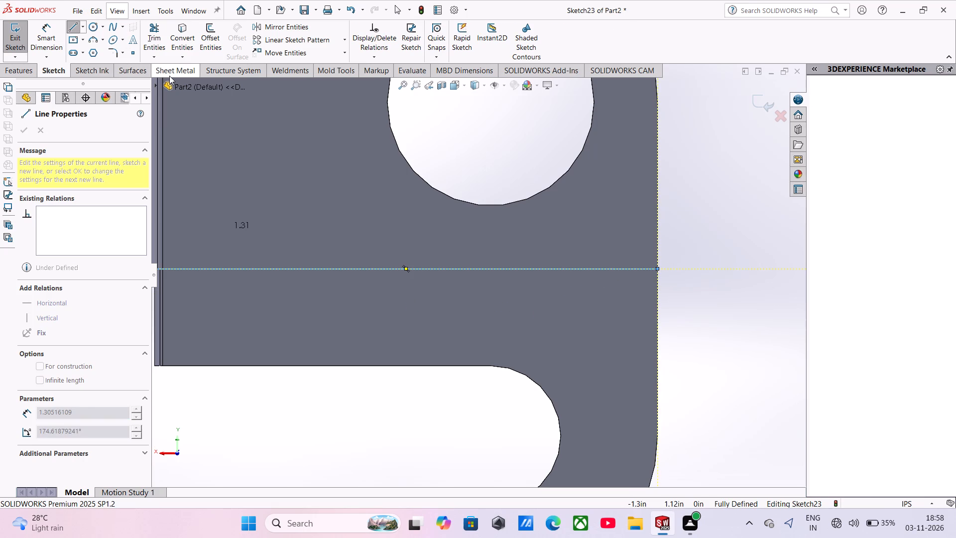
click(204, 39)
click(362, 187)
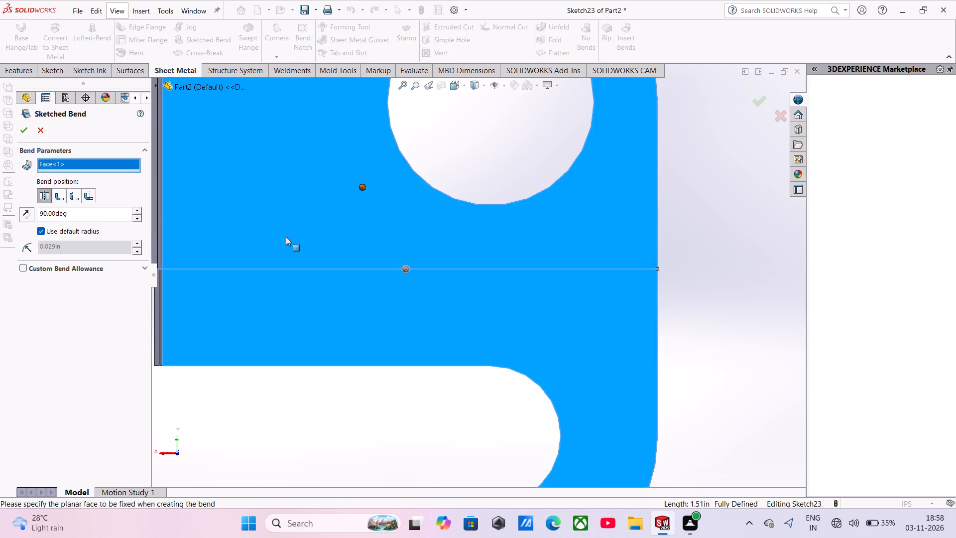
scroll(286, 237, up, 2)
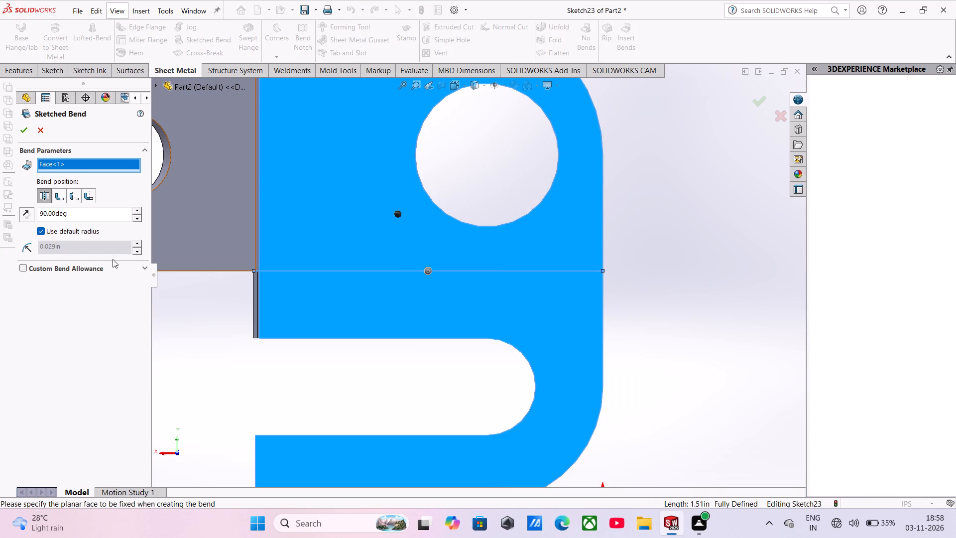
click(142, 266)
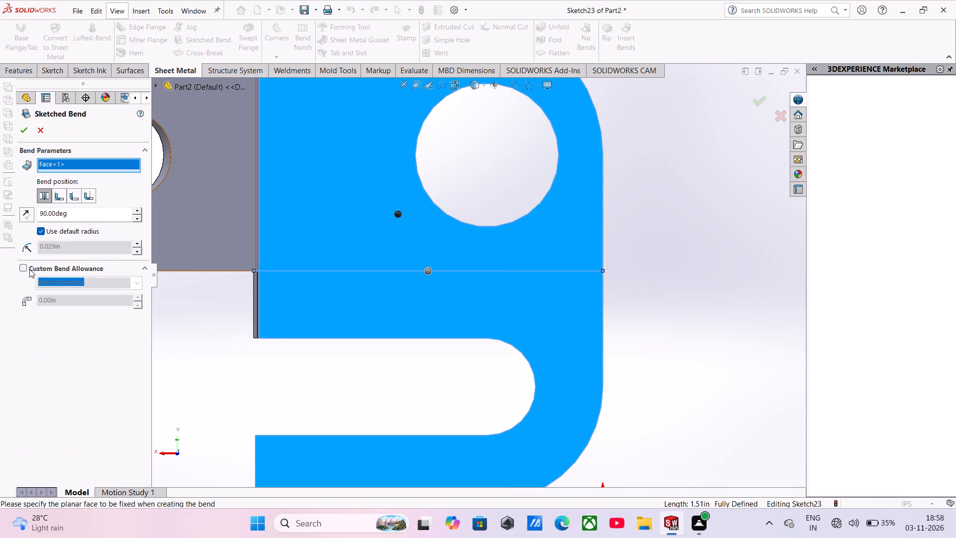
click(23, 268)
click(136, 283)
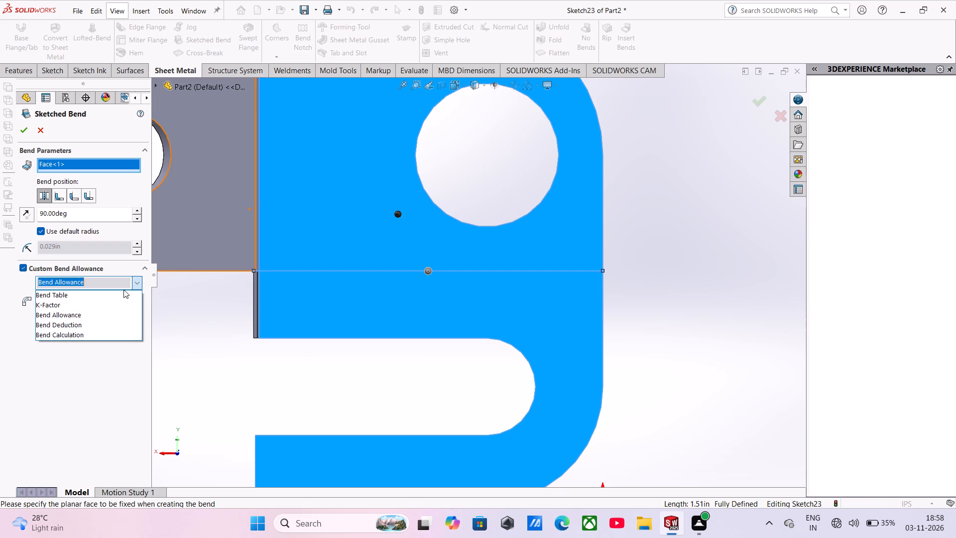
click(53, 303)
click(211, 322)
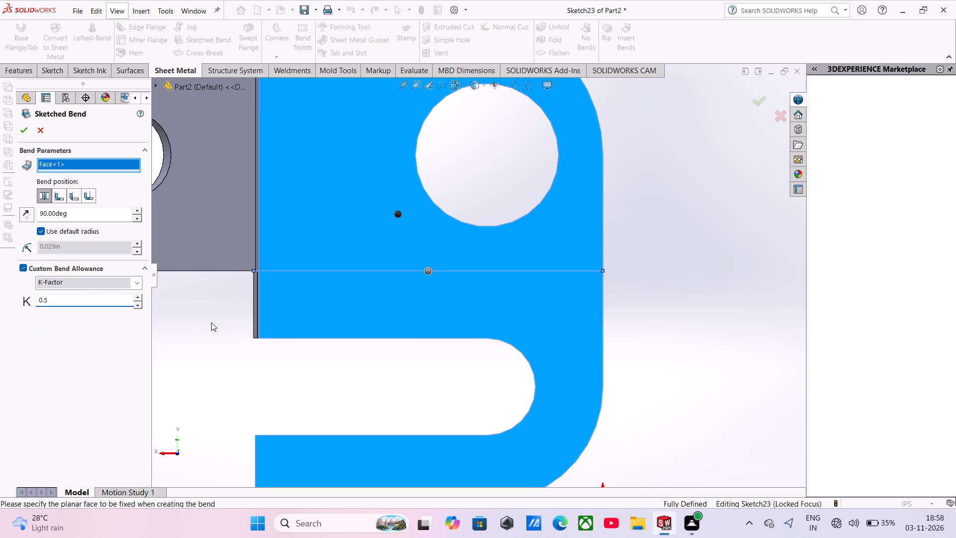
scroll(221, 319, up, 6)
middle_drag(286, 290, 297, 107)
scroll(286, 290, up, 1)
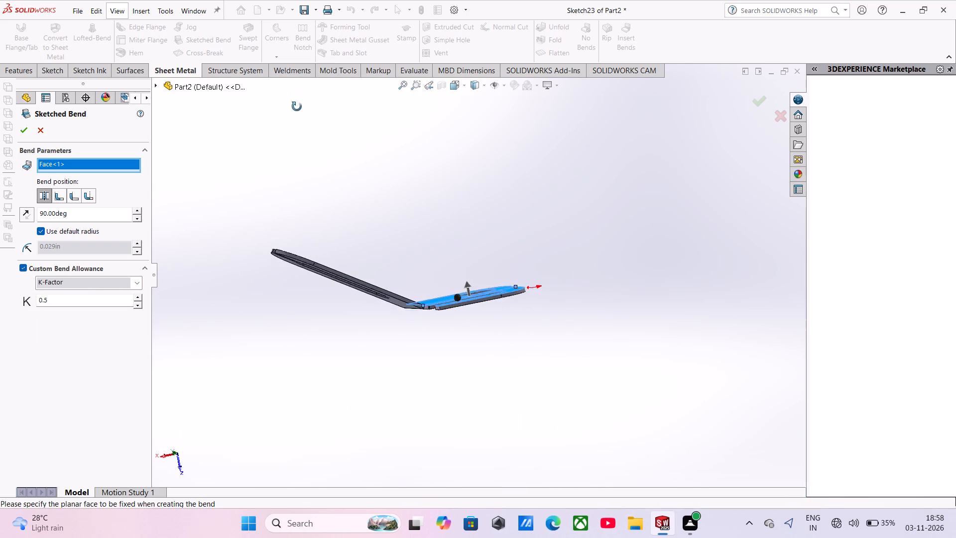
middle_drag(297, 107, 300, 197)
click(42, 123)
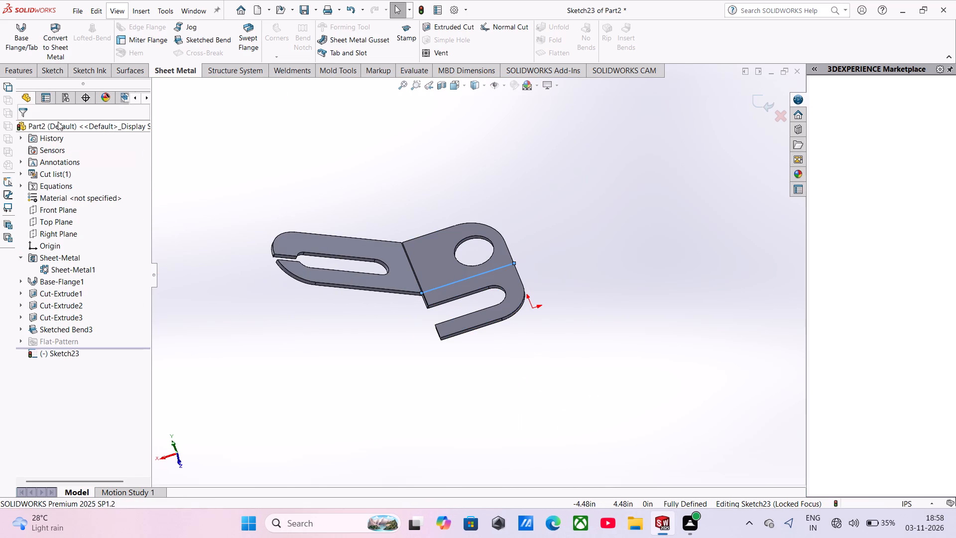
Examine how the bend line's end meets the existing bend and notch corner.
scroll(363, 268, down, 4)
scroll(529, 307, down, 10)
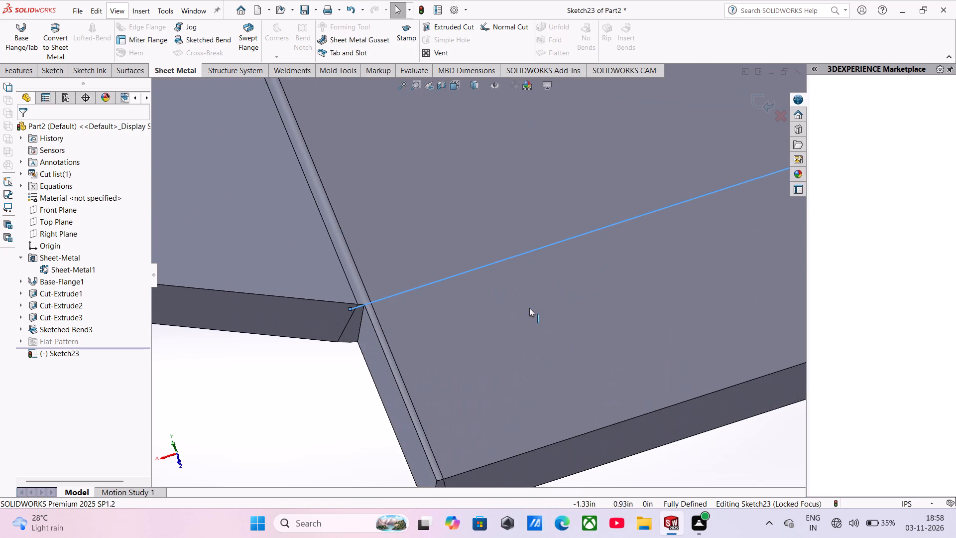
middle_drag(428, 325, 445, 395)
scroll(437, 363, down, 1)
scroll(424, 319, up, 8)
middle_drag(401, 258, 397, 187)
scroll(401, 257, up, 1)
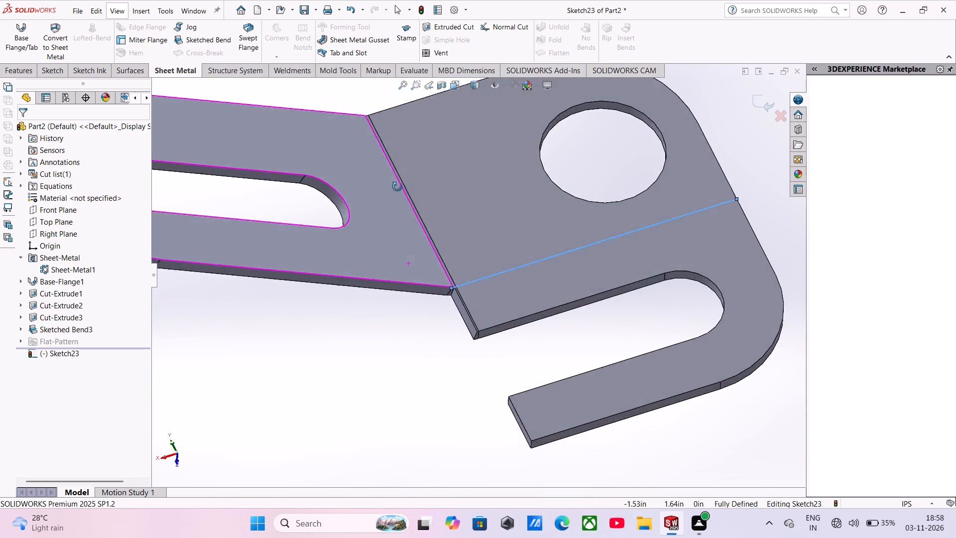
middle_drag(397, 187, 396, 227)
scroll(405, 280, up, 4)
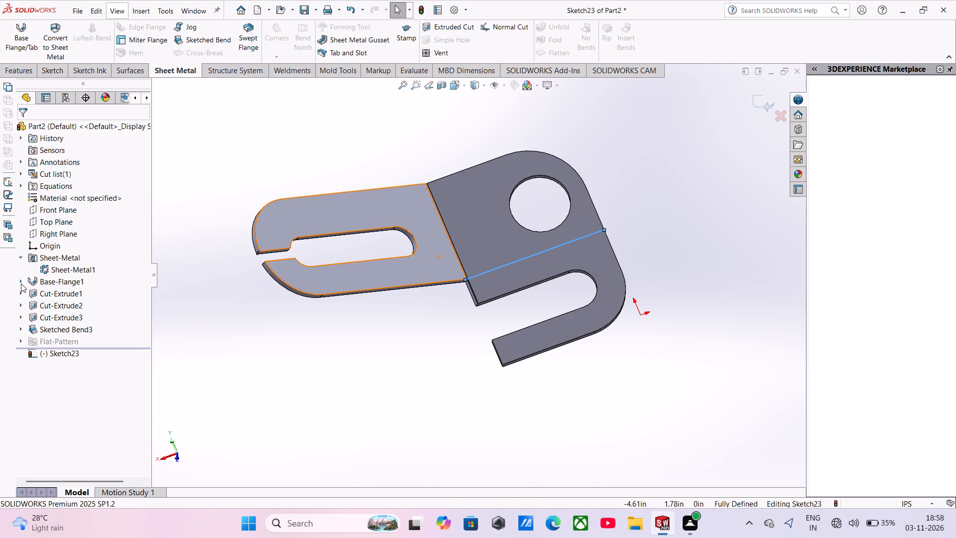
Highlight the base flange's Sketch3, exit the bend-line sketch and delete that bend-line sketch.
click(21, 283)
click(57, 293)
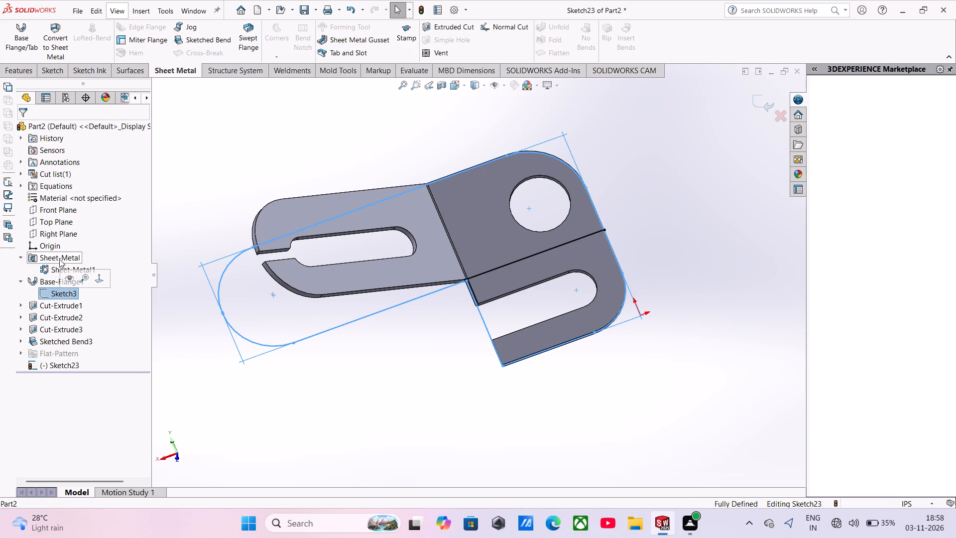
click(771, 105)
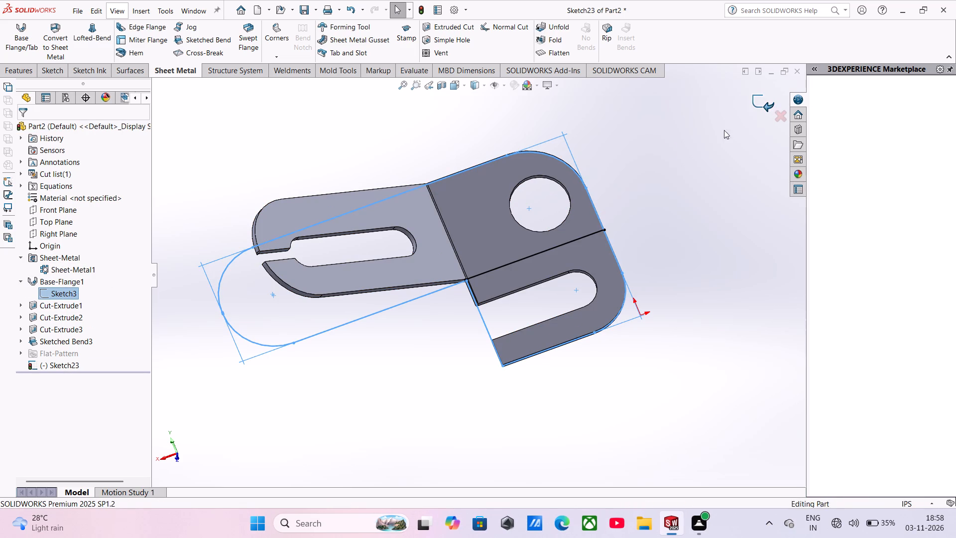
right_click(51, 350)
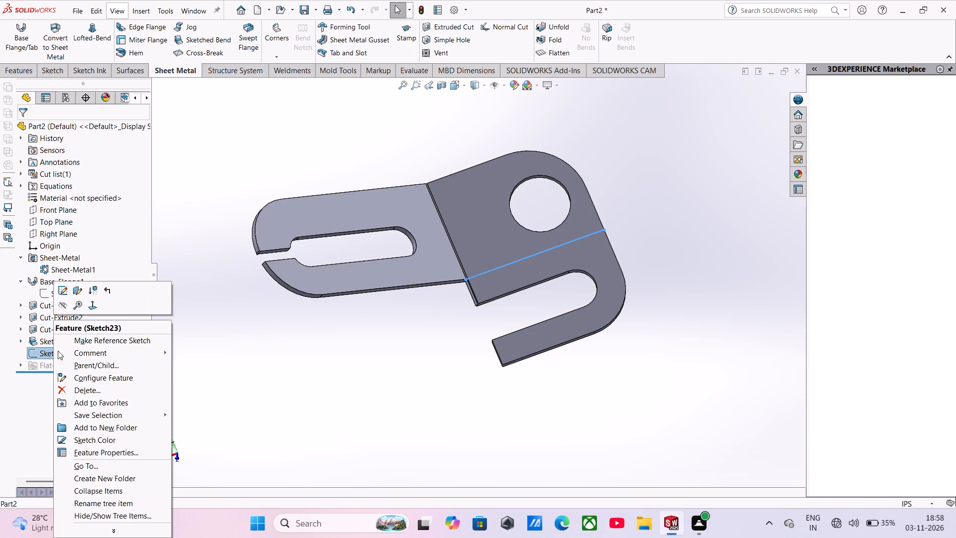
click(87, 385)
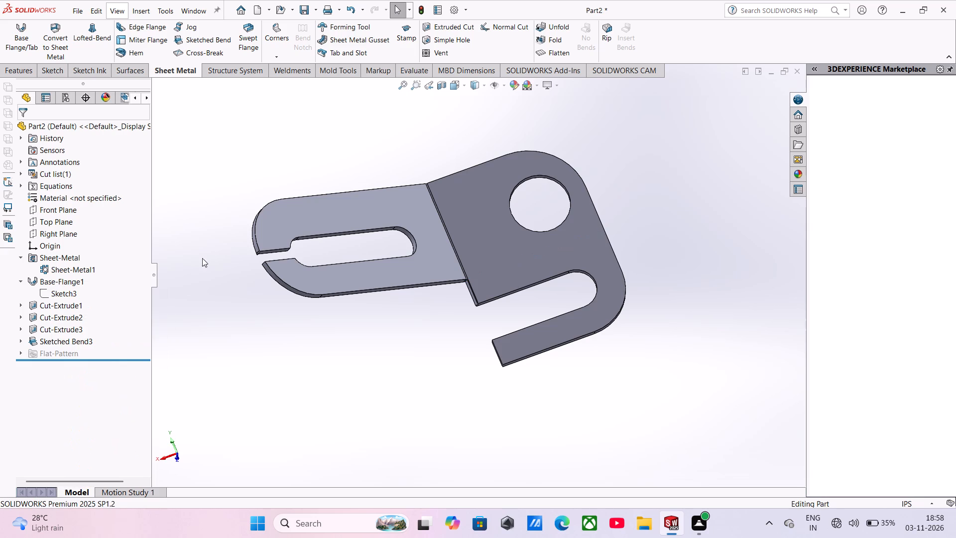
On the round-hole flange face, sketch a corner rectangle about 1.55 by 1.13 in from the notch corner, enclosing the slotted tab.
click(489, 258)
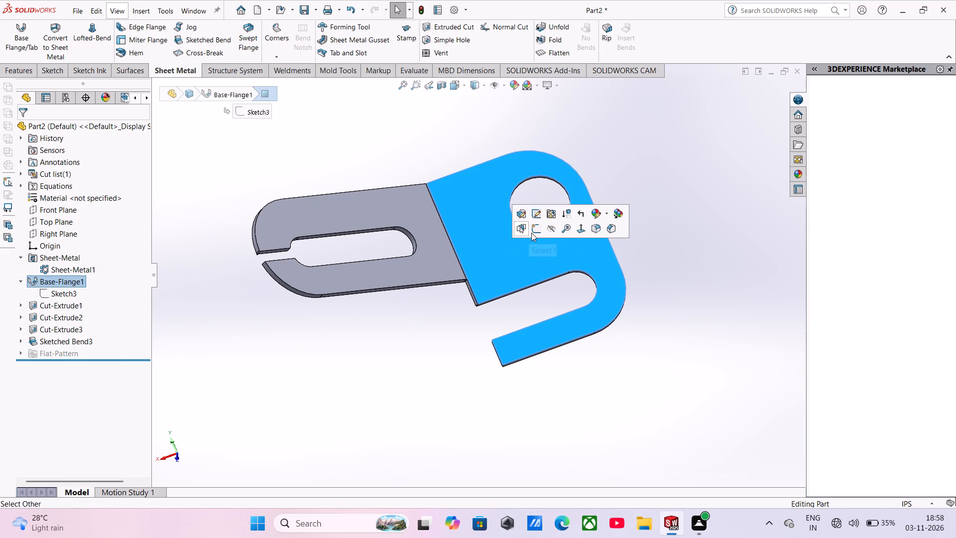
click(531, 233)
click(479, 327)
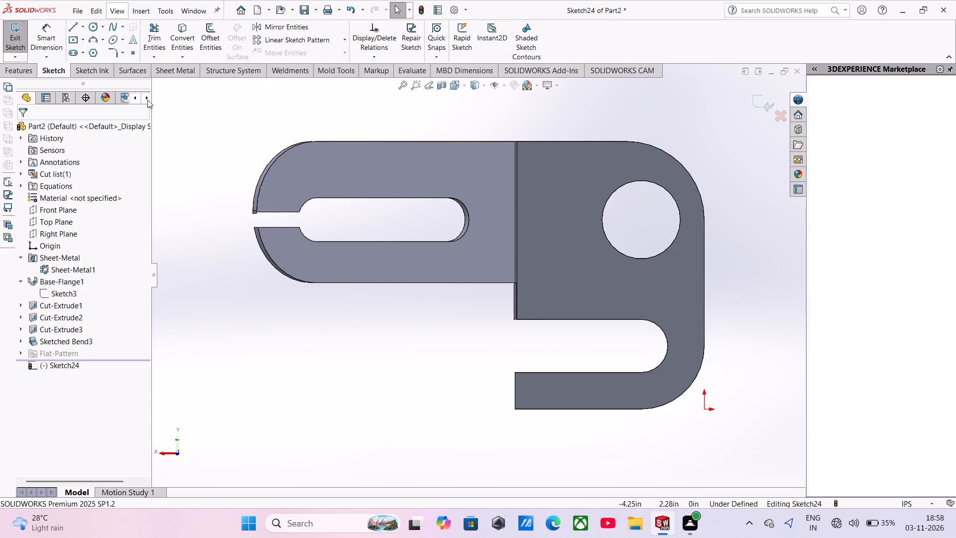
click(85, 38)
click(87, 49)
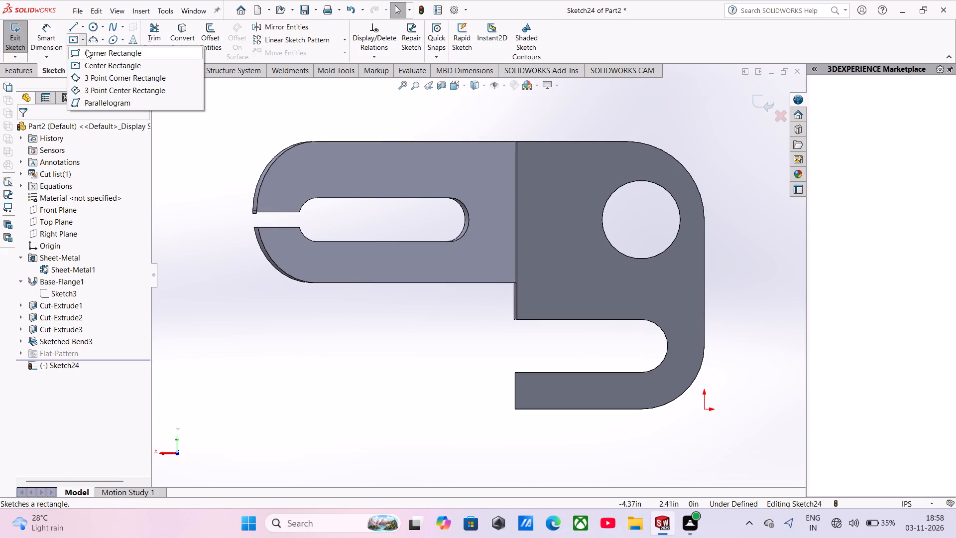
scroll(518, 276, down, 6)
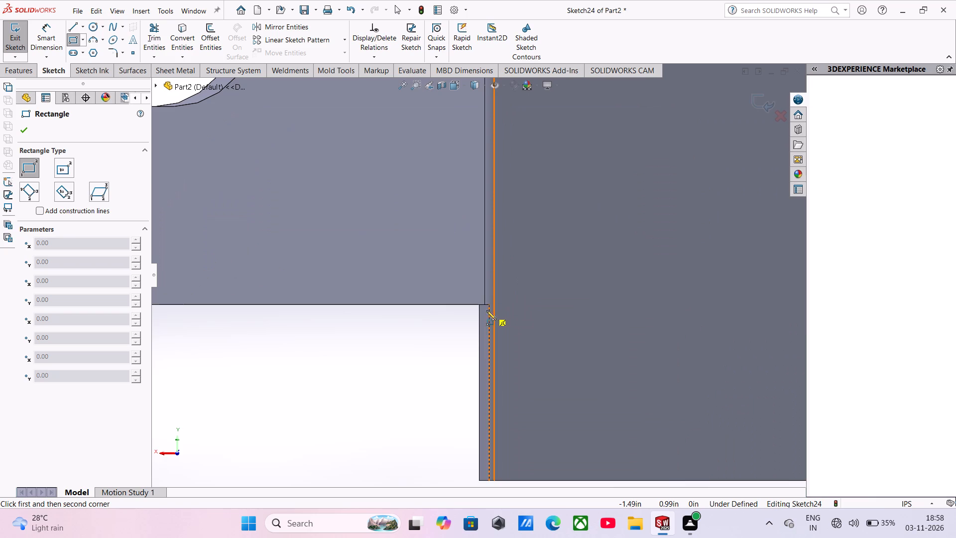
click(478, 305)
scroll(590, 316, up, 7)
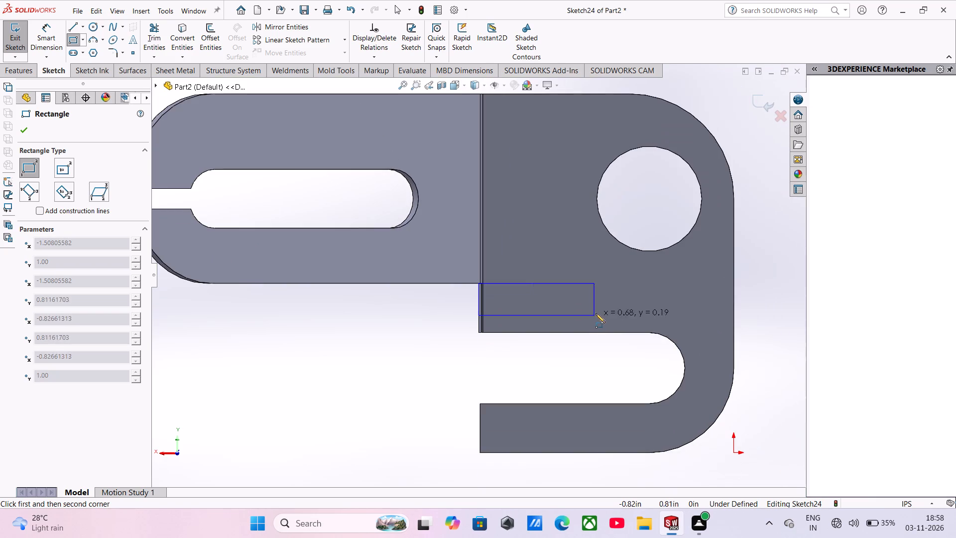
scroll(677, 327, up, 1)
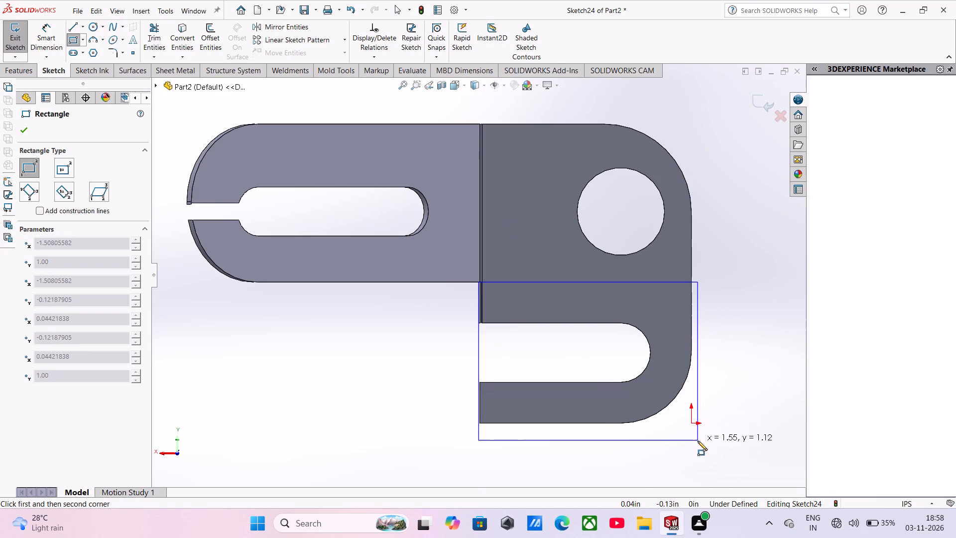
click(698, 441)
Cut away the open-slotted tab with the rectangle, using a blind 0.10 in normal extruded cut.
click(158, 69)
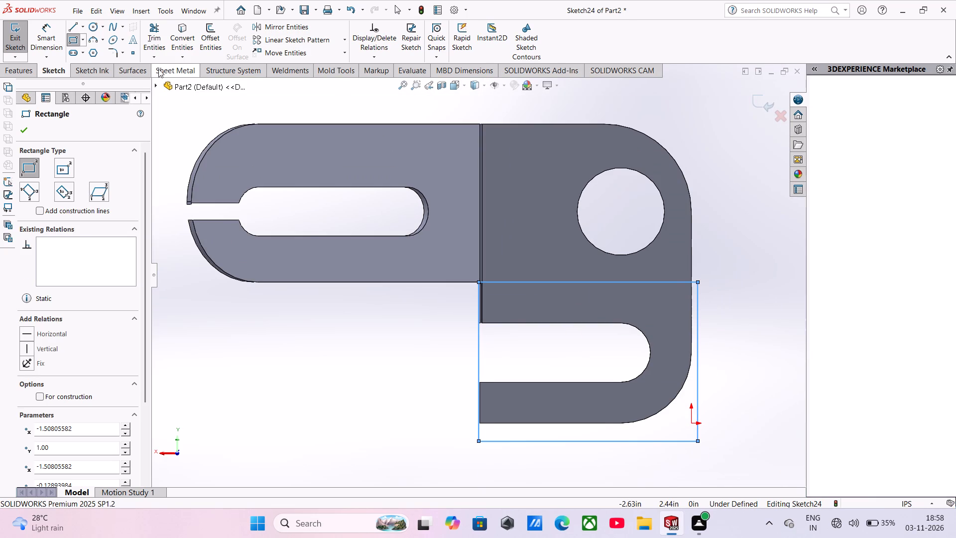
click(447, 33)
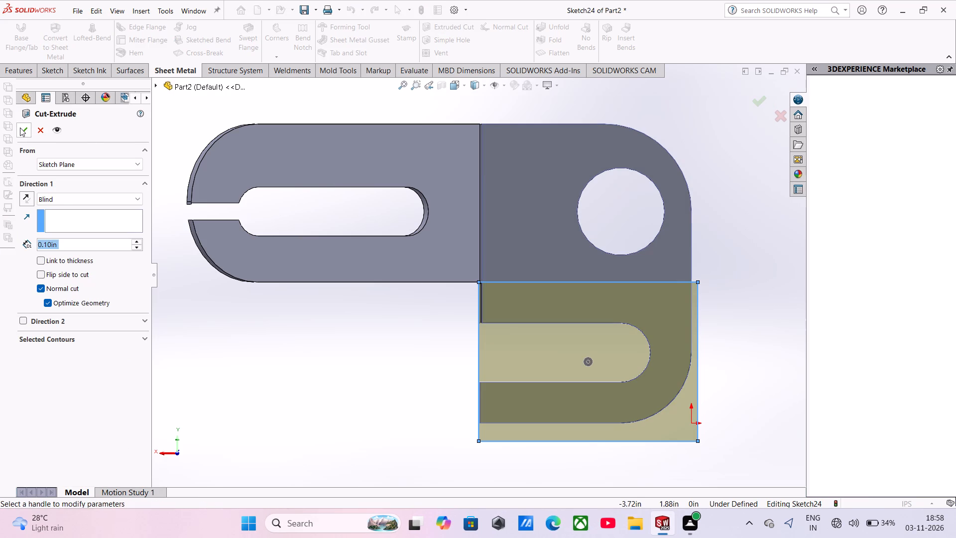
click(21, 128)
Start a 90-degree edge flange on the outer edge of the straight cut side below the round hole.
middle_drag(444, 335, 457, 303)
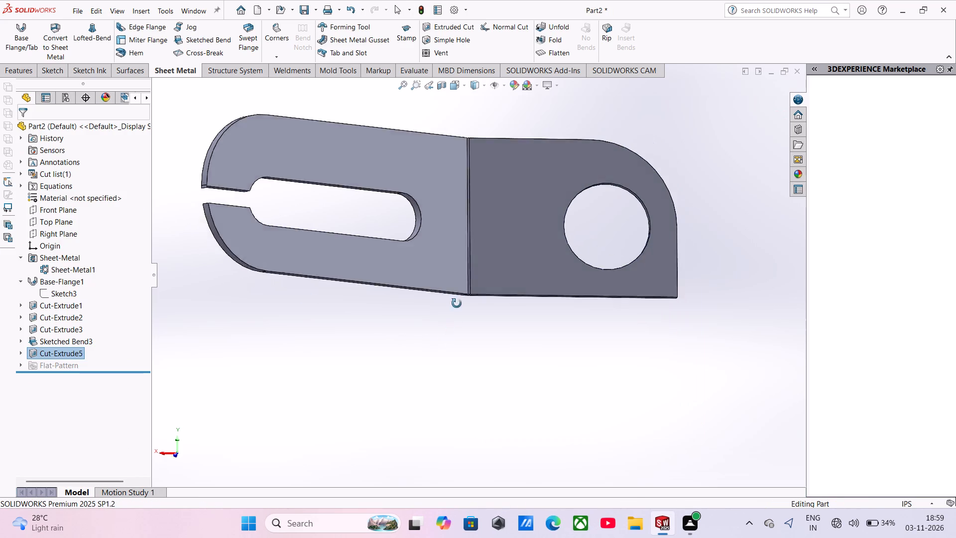
middle_drag(457, 303, 442, 301)
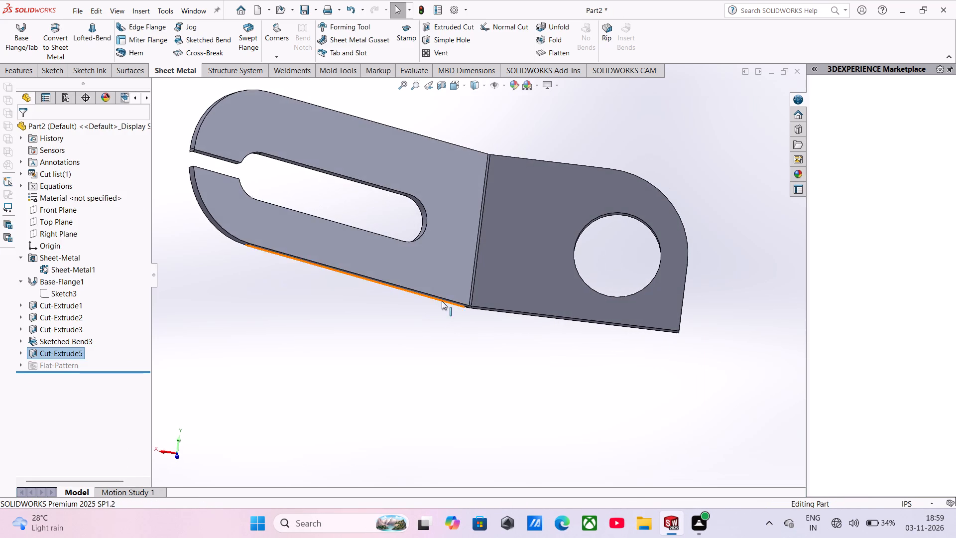
scroll(442, 301, up, 3)
click(125, 22)
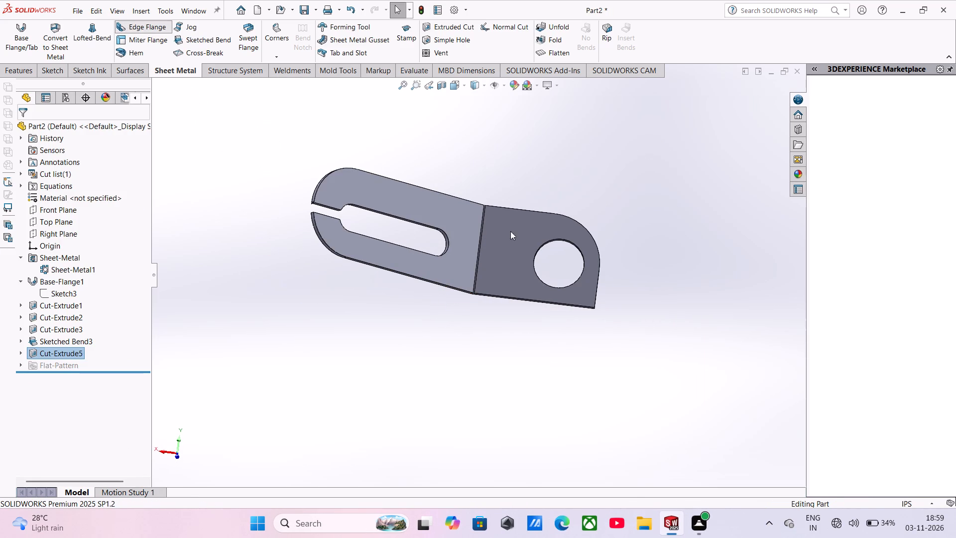
scroll(552, 331, down, 3)
scroll(522, 267, down, 5)
scroll(501, 315, down, 3)
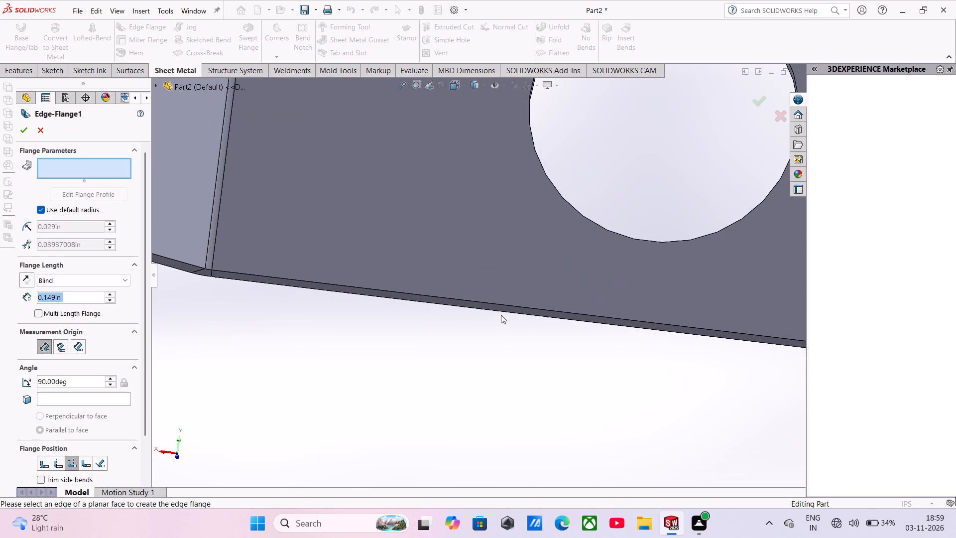
middle_drag(489, 328, 498, 249)
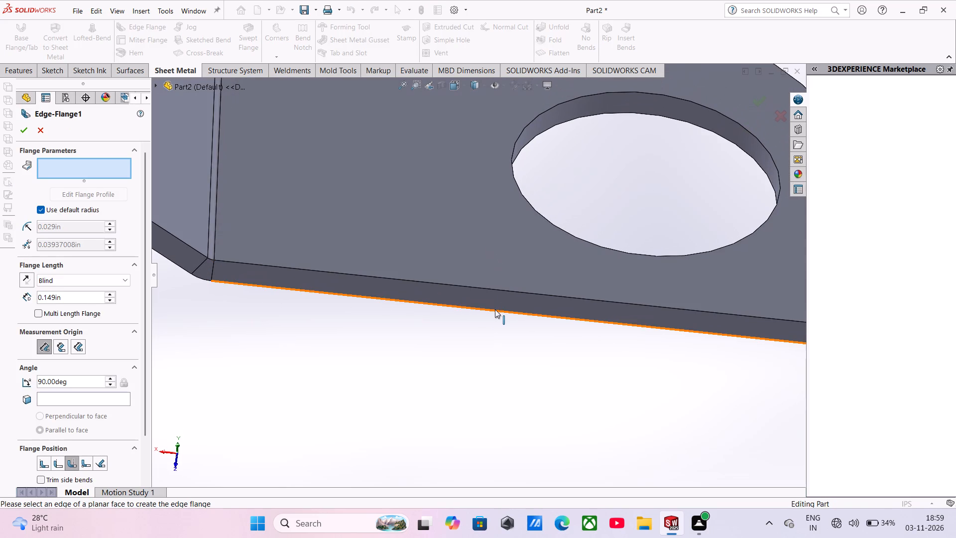
click(495, 309)
scroll(492, 328, up, 4)
middle_drag(475, 373, 467, 372)
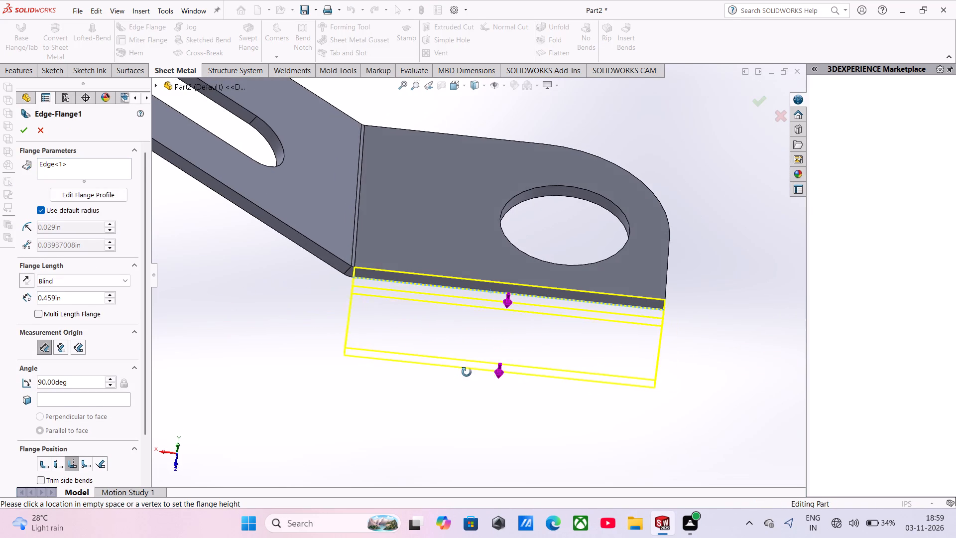
middle_drag(467, 372, 442, 362)
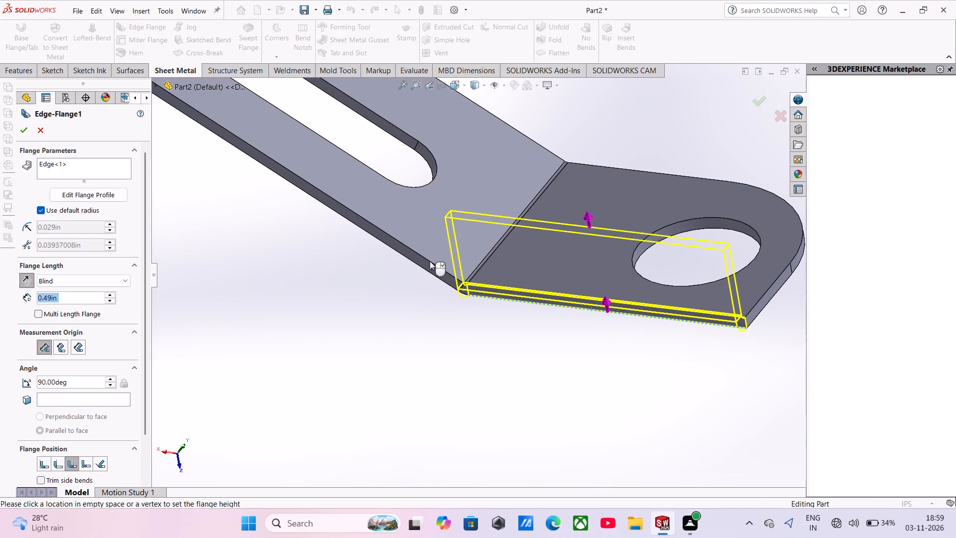
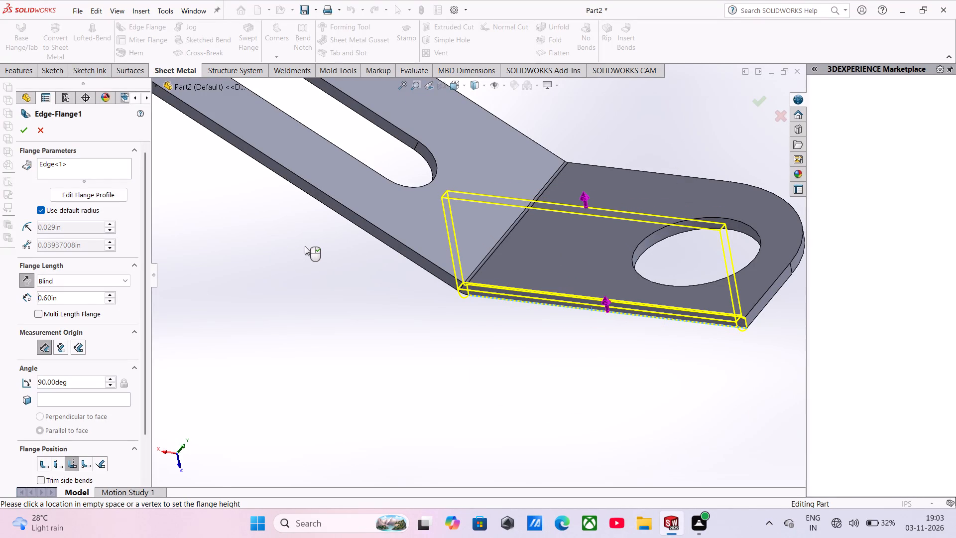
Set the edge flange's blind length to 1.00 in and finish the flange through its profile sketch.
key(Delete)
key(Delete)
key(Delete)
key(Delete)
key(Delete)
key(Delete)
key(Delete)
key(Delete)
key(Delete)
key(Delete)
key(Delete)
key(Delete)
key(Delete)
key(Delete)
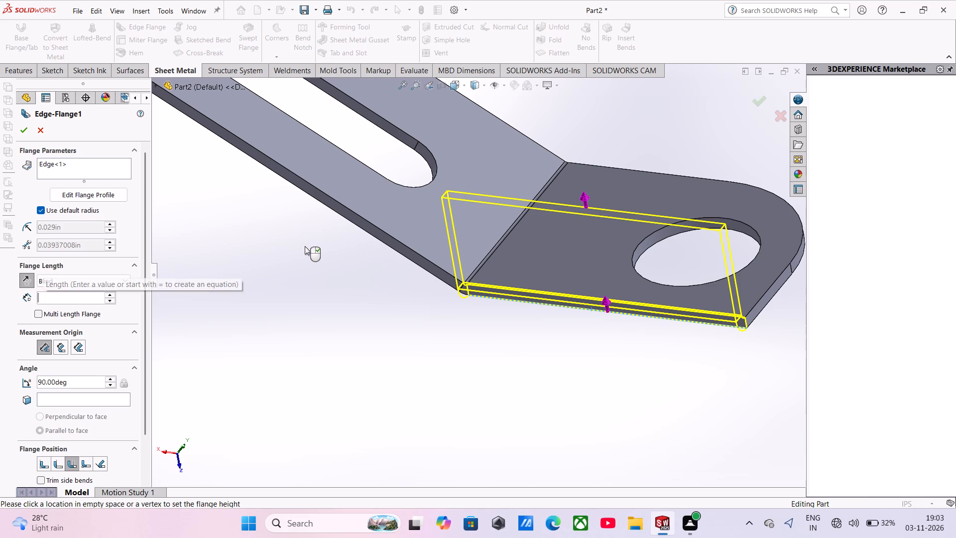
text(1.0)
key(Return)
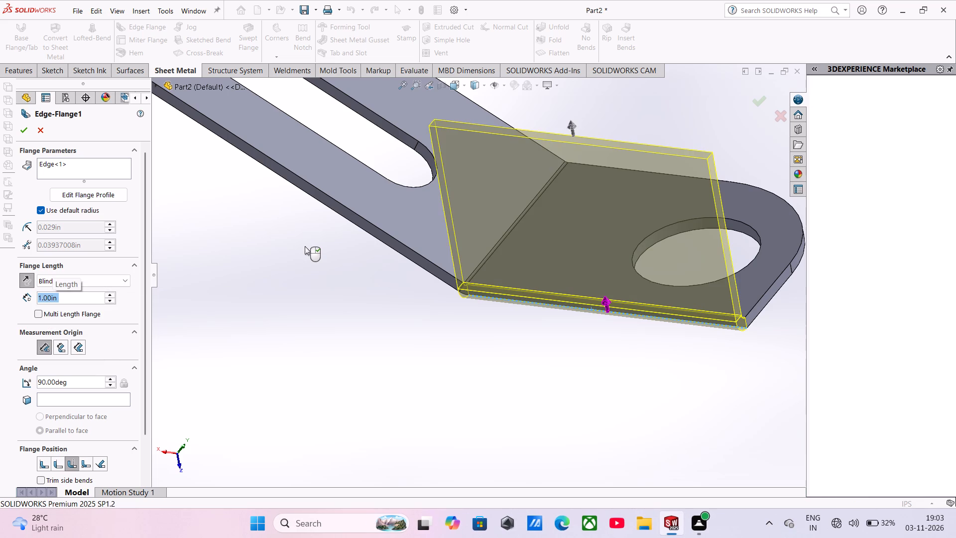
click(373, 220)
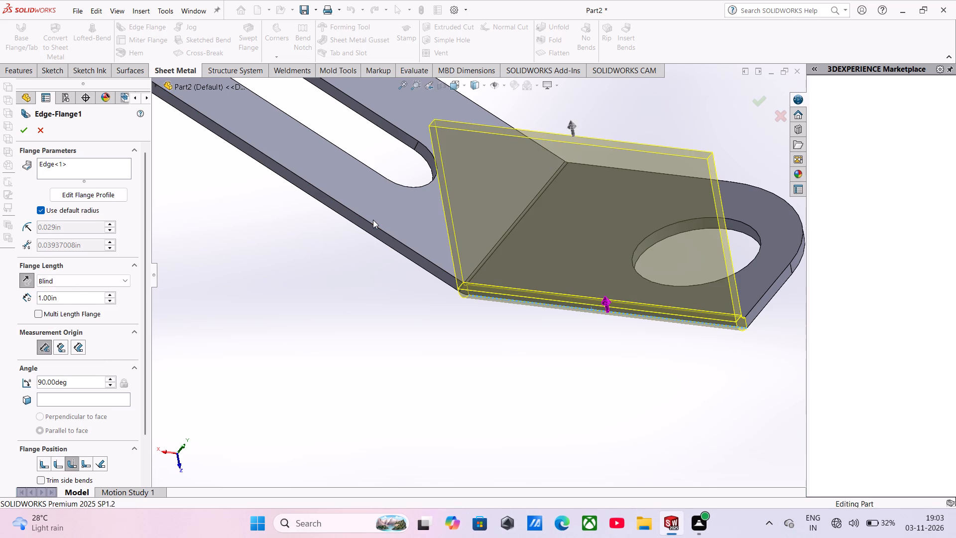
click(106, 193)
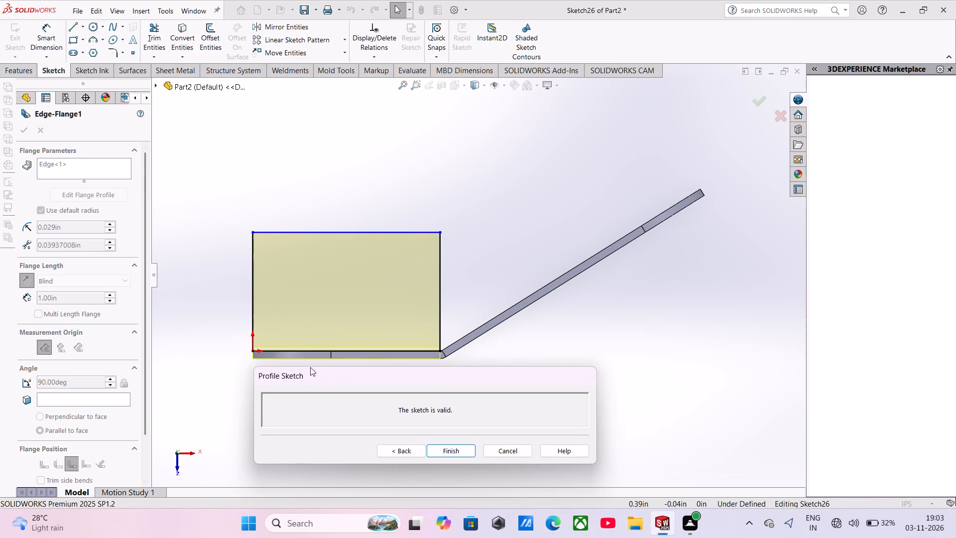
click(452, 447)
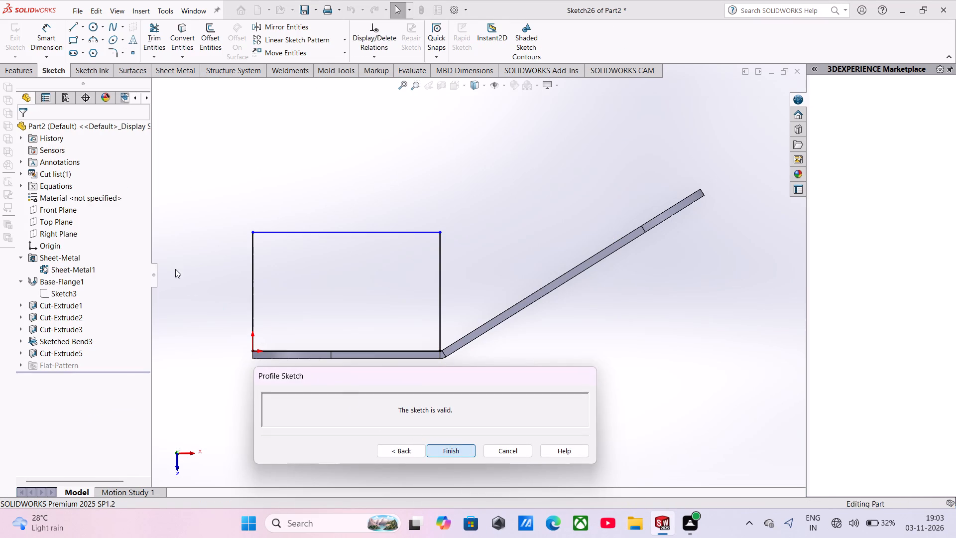
Examine the new edge flange's direction and position relative to the round-hole face and the slotted arm from all sides.
middle_drag(343, 358, 398, 448)
scroll(387, 438, up, 1)
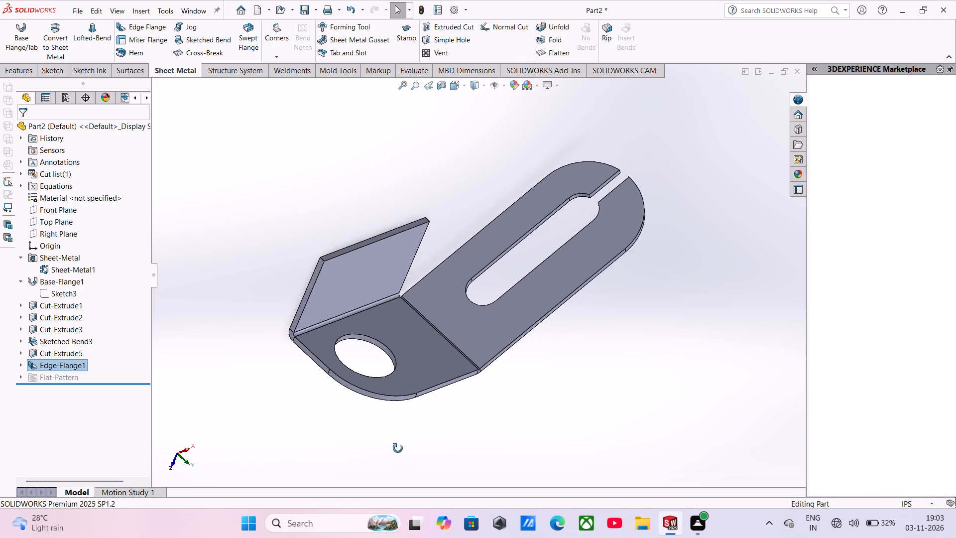
middle_drag(398, 448, 375, 337)
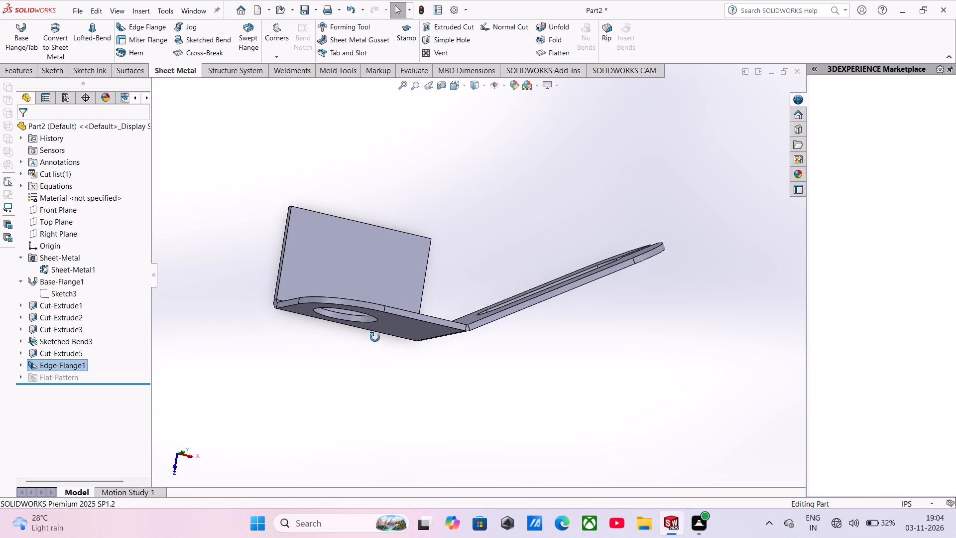
middle_drag(375, 337, 479, 211)
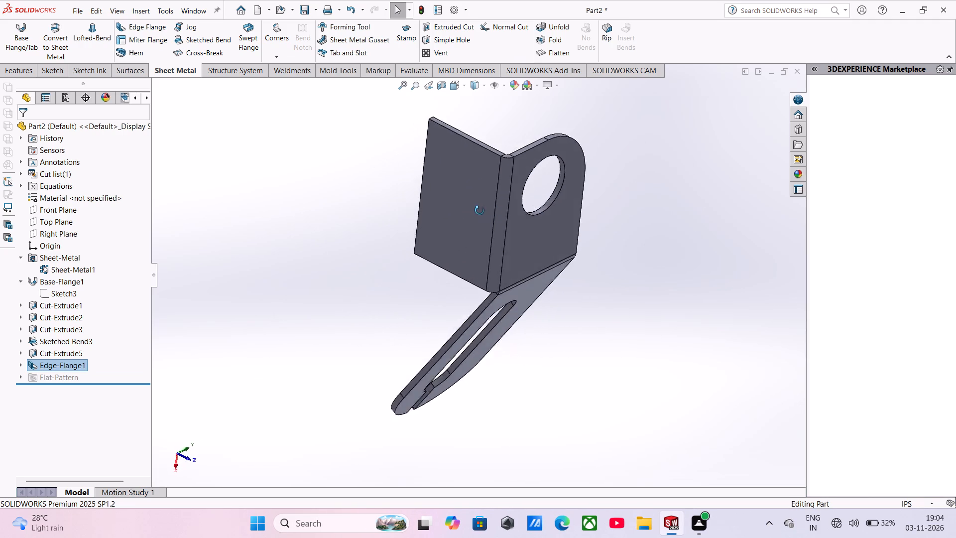
middle_drag(479, 211, 575, 239)
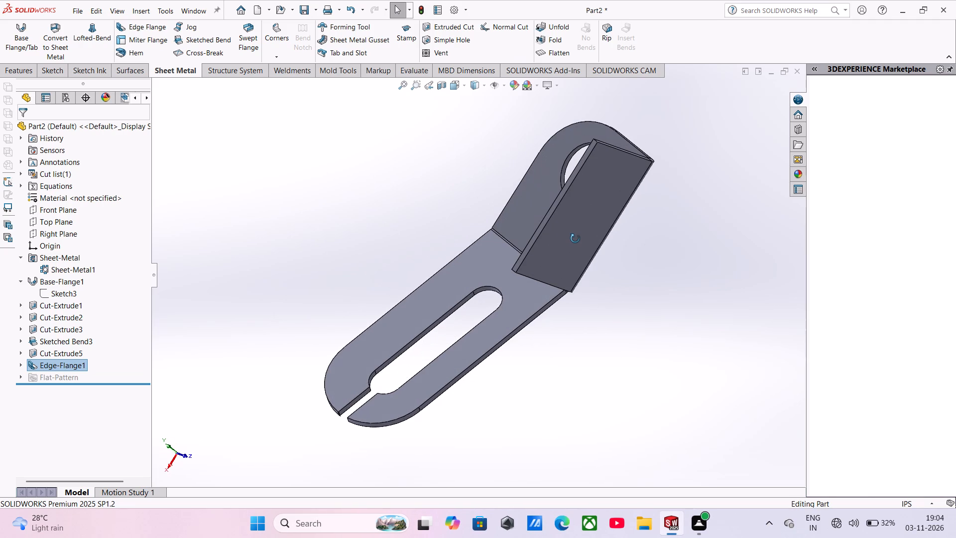
middle_drag(575, 239, 673, 240)
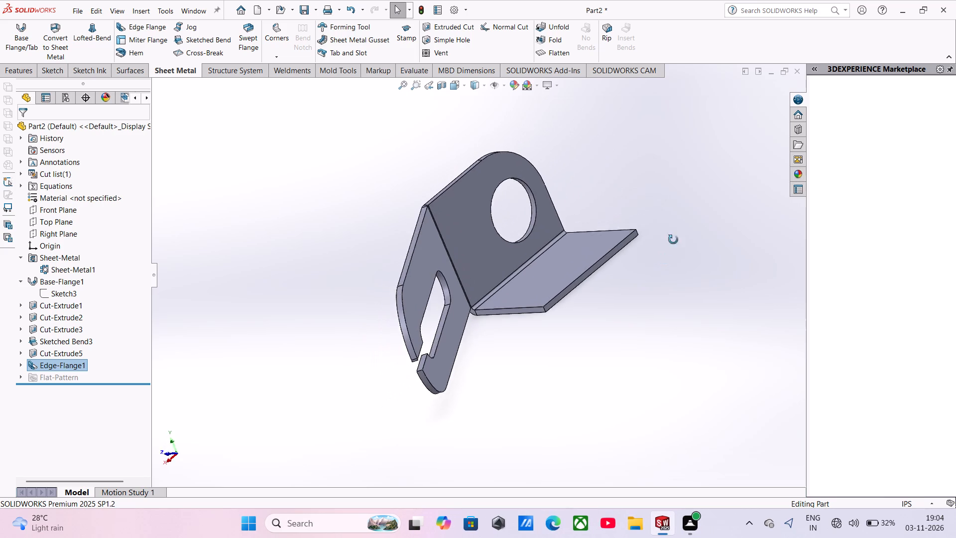
middle_drag(673, 240, 772, 178)
middle_drag(542, 241, 676, 229)
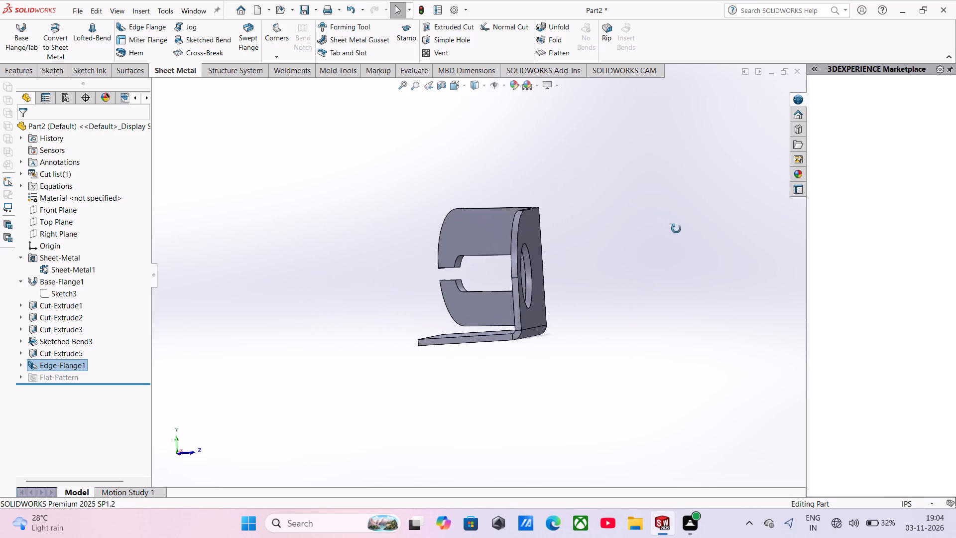
middle_drag(676, 229, 682, 244)
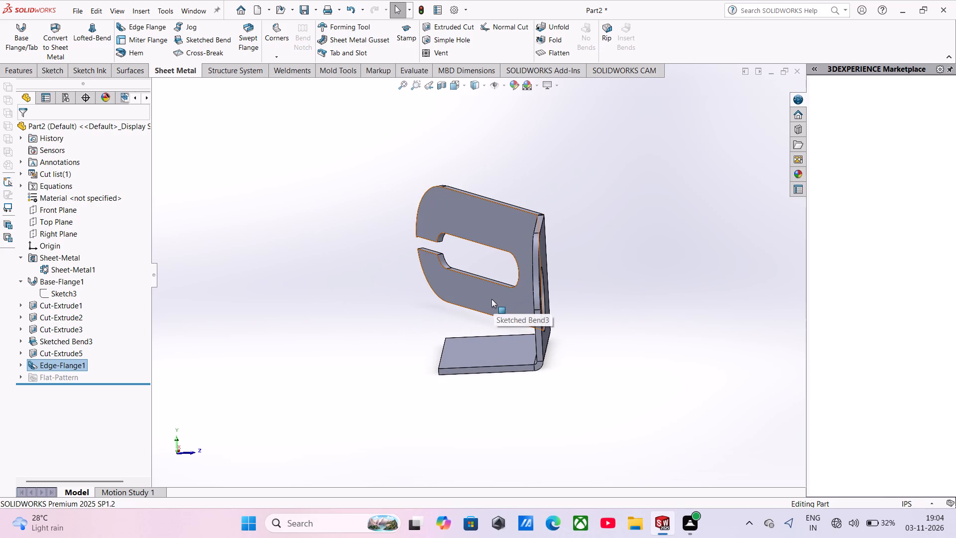
middle_drag(491, 299, 689, 359)
scroll(492, 299, up, 1)
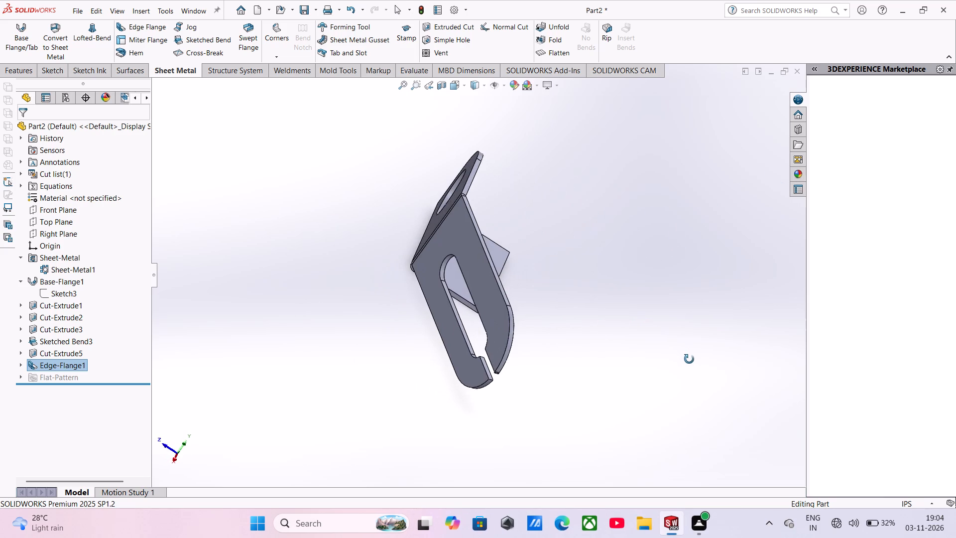
middle_drag(689, 359, 691, 452)
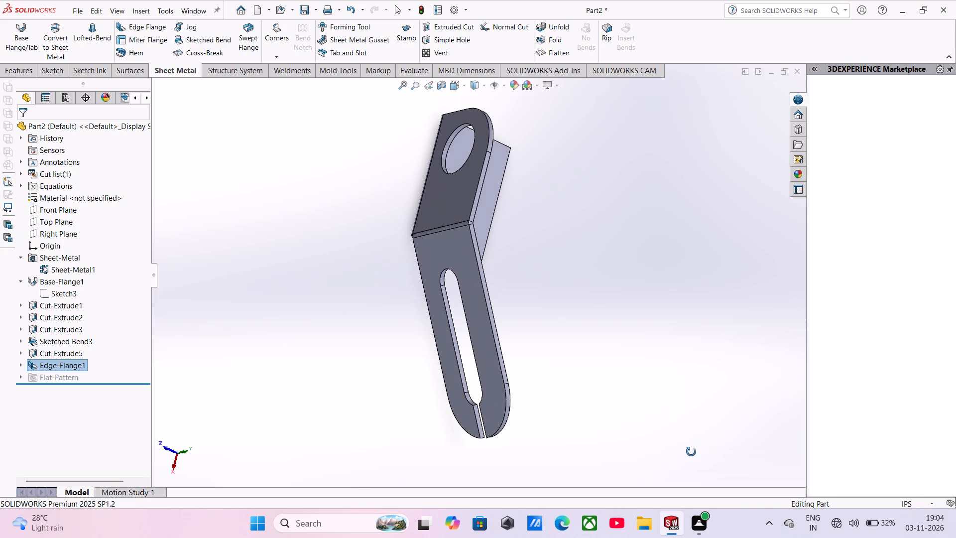
middle_drag(691, 452, 744, 276)
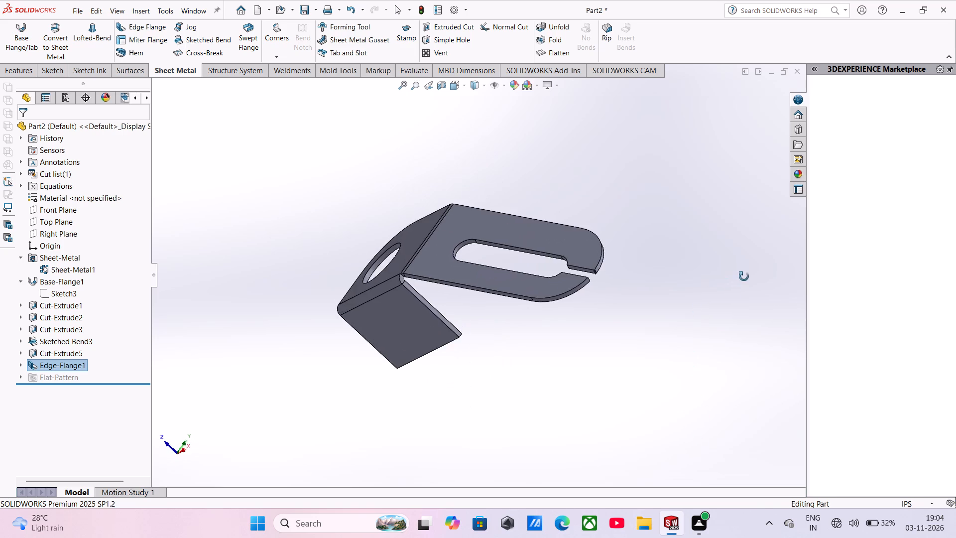
middle_drag(744, 276, 747, 334)
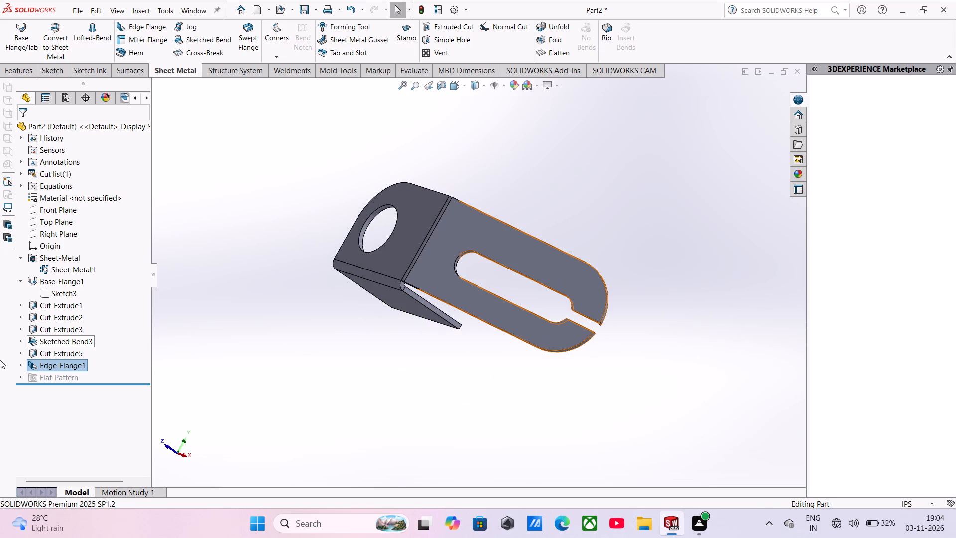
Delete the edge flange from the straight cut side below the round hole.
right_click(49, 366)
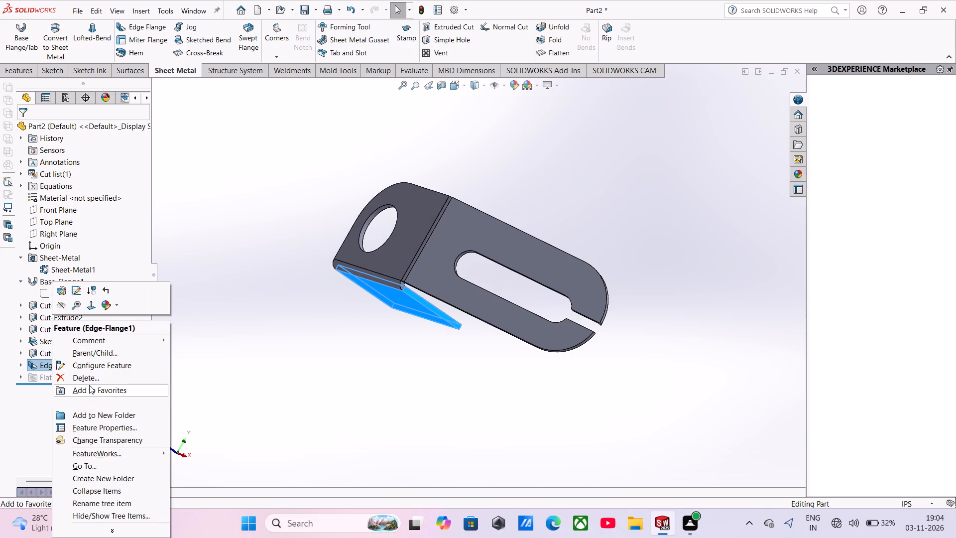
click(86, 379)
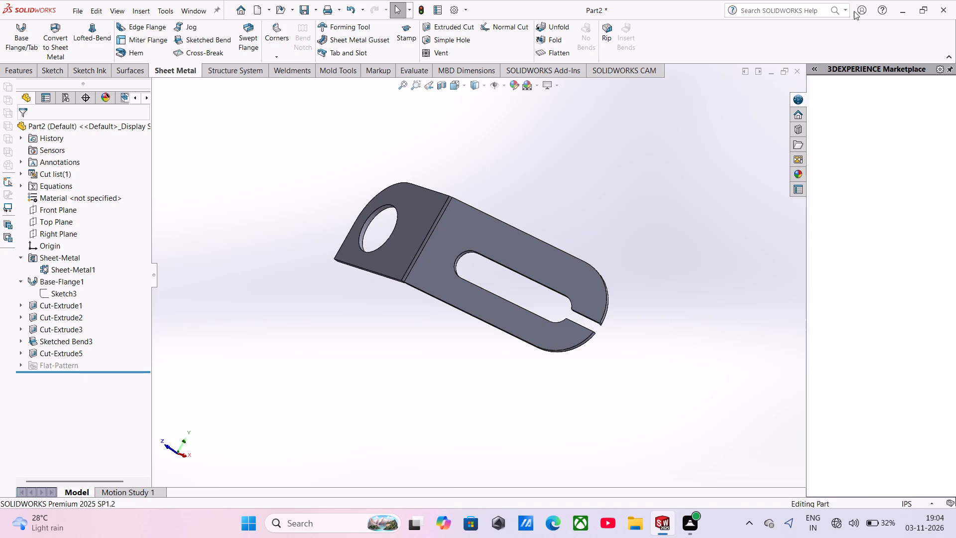
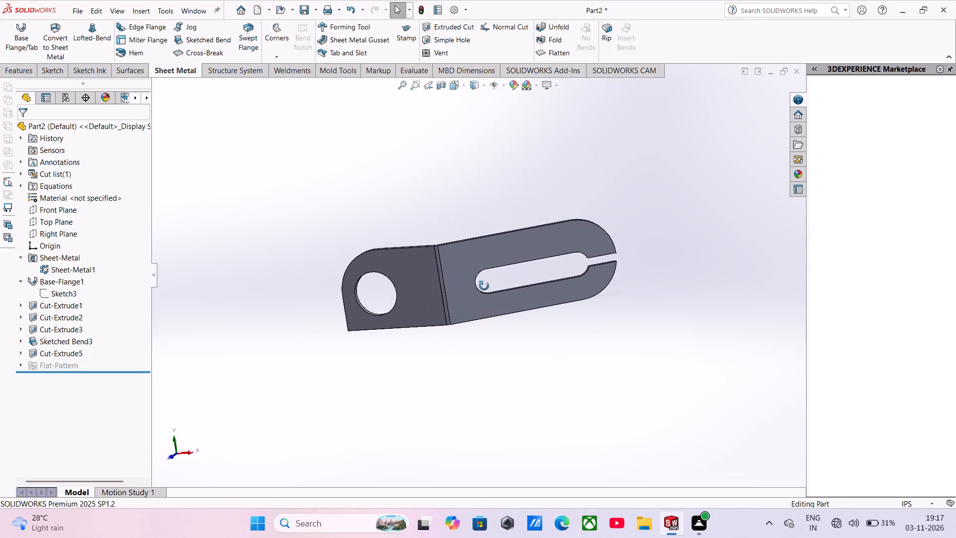
Add an edge flange along the straight cut edge below the round hole, with a blind length of 1.00 in.
scroll(411, 319, down, 3)
middle_drag(411, 319, 443, 167)
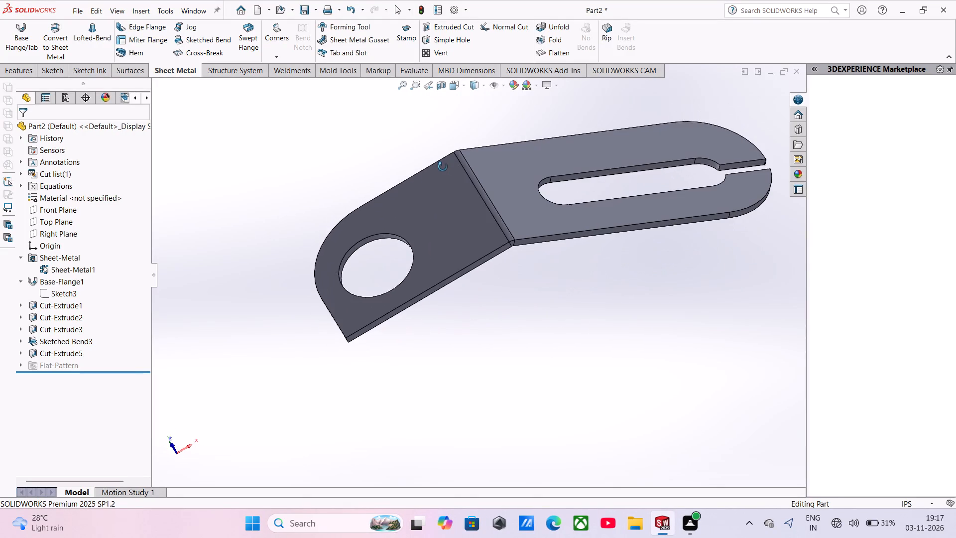
middle_drag(443, 167, 443, 165)
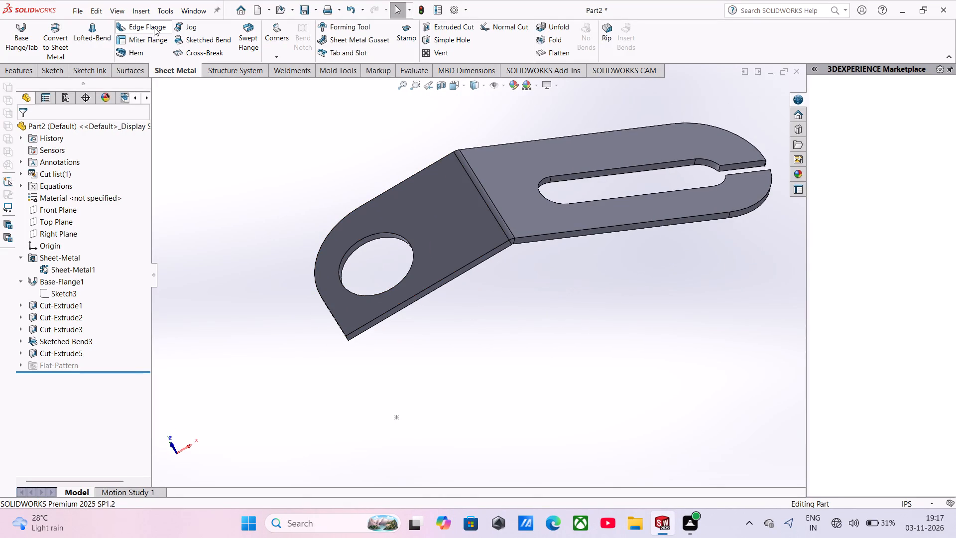
click(154, 27)
click(404, 307)
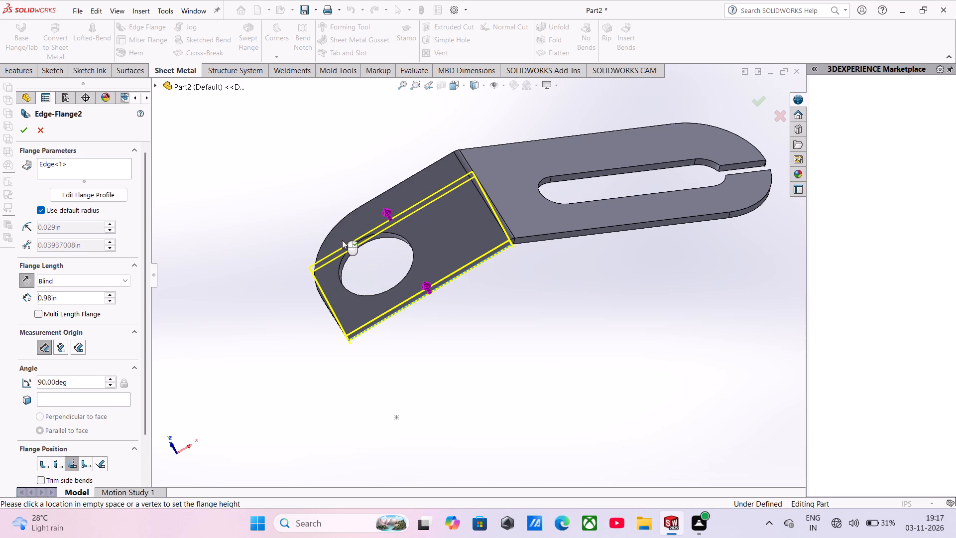
key(Delete)
key(Delete)
key(Delete)
key(Delete)
key(Delete)
key(Delete)
key(Delete)
key(Delete)
key(Delete)
key(Delete)
key(Delete)
key(Delete)
key(Delete)
text(1.0)
key(Return)
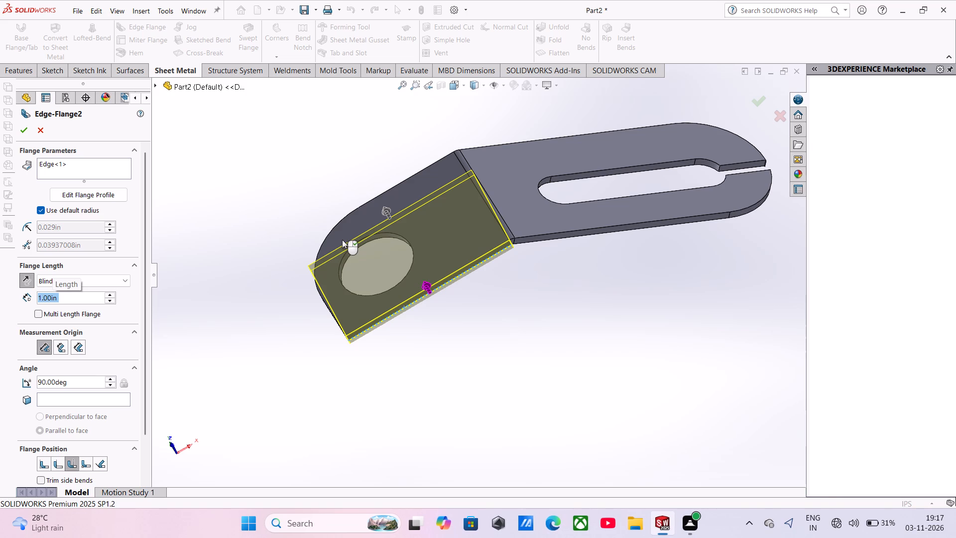
click(342, 240)
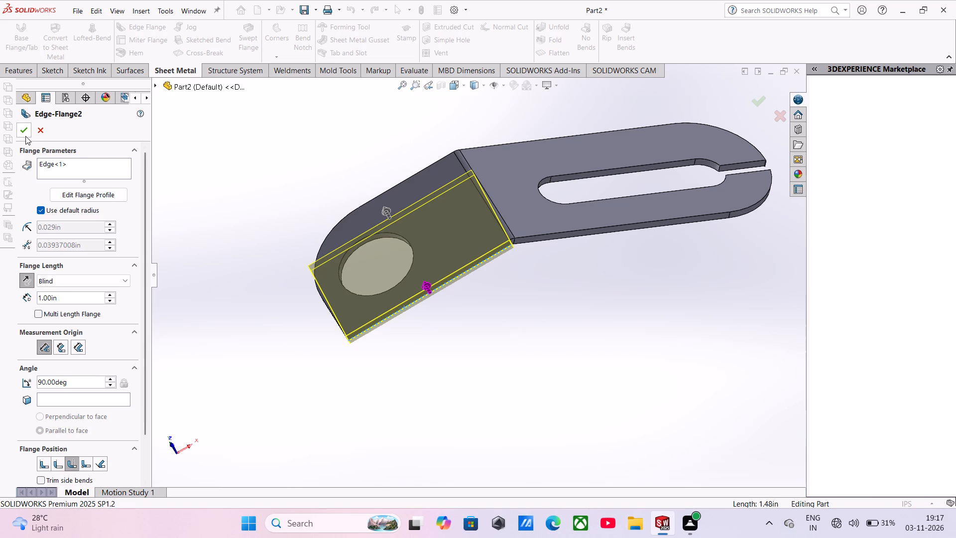
click(25, 135)
Start a sketch on the new flange's inner face and draw a circle of about 0.19 in radius on it.
middle_drag(520, 313, 519, 313)
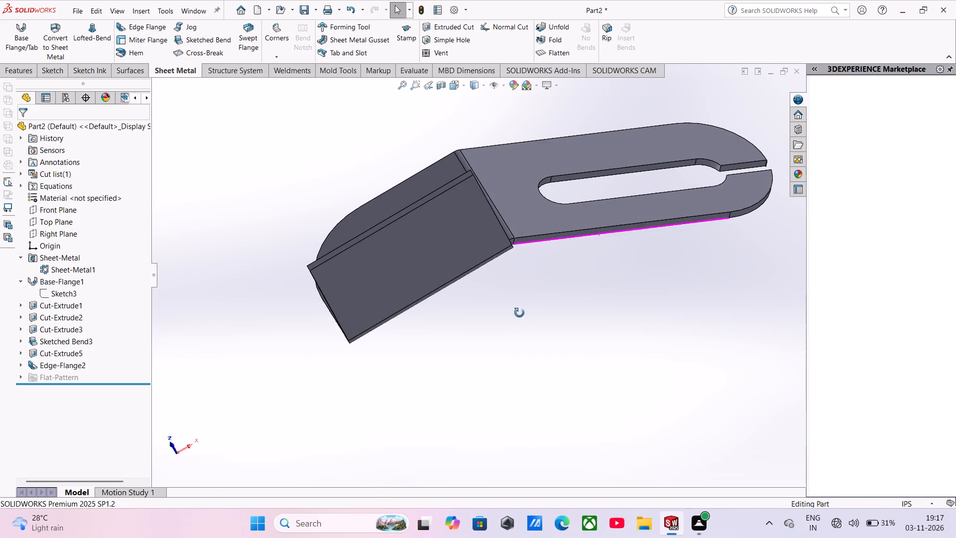
middle_drag(519, 313, 568, 431)
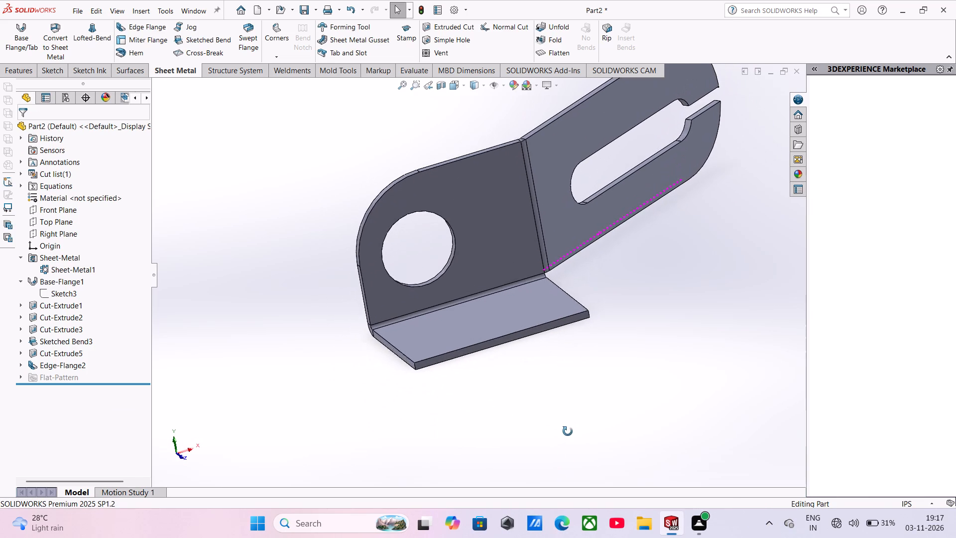
middle_drag(568, 431, 560, 452)
click(490, 347)
click(539, 318)
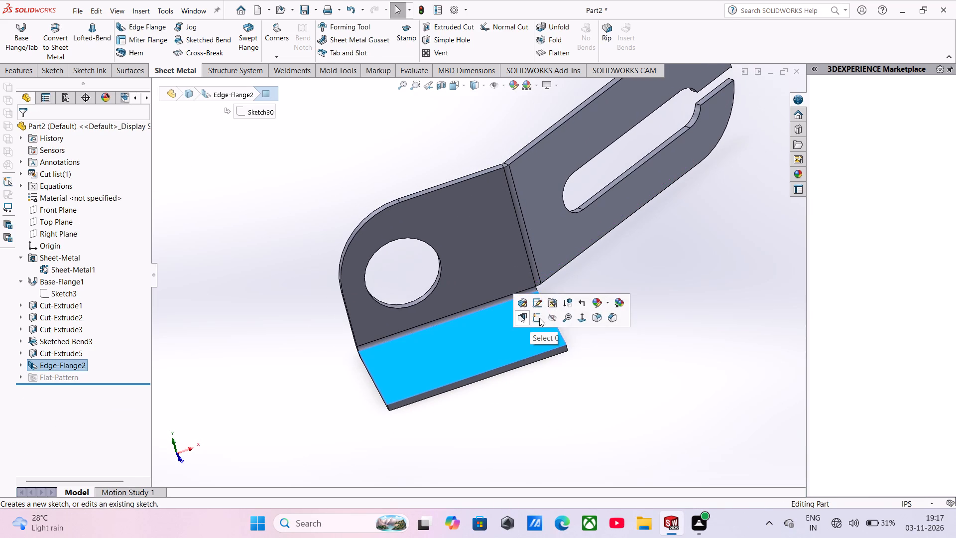
click(496, 325)
scroll(313, 388, up, 2)
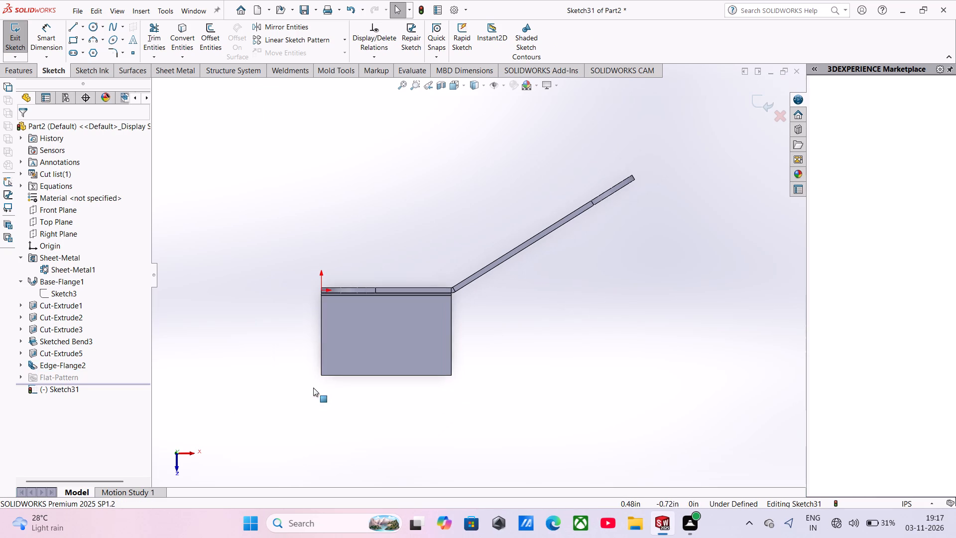
scroll(333, 378, down, 3)
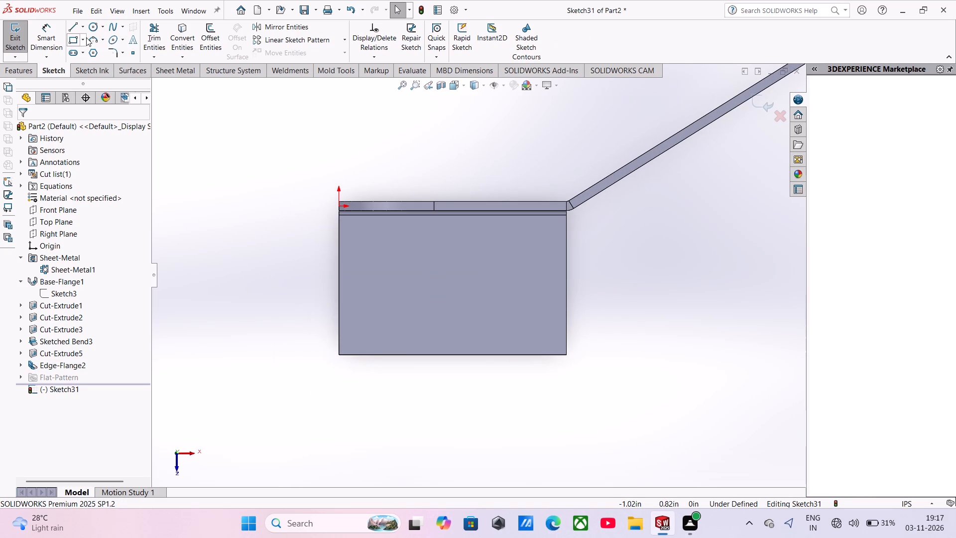
click(90, 32)
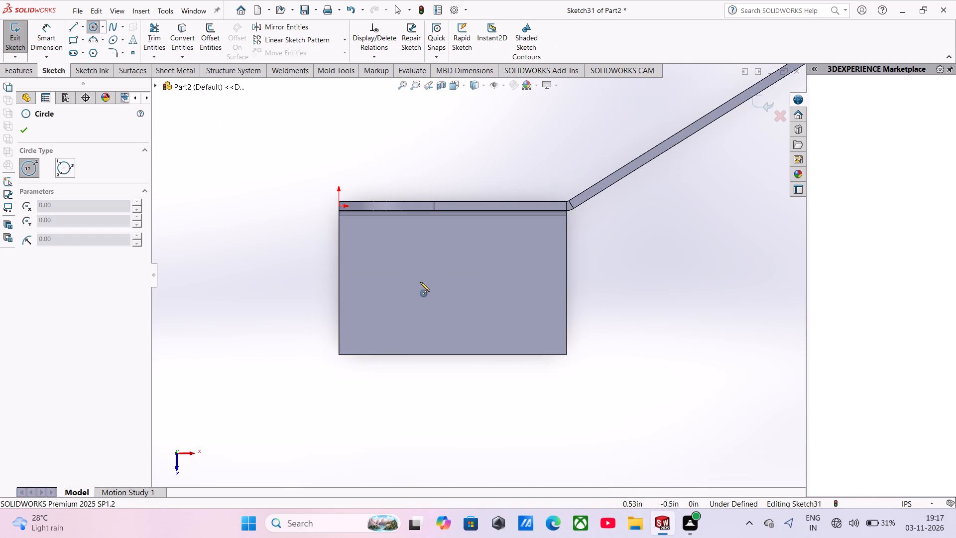
click(412, 278)
click(393, 300)
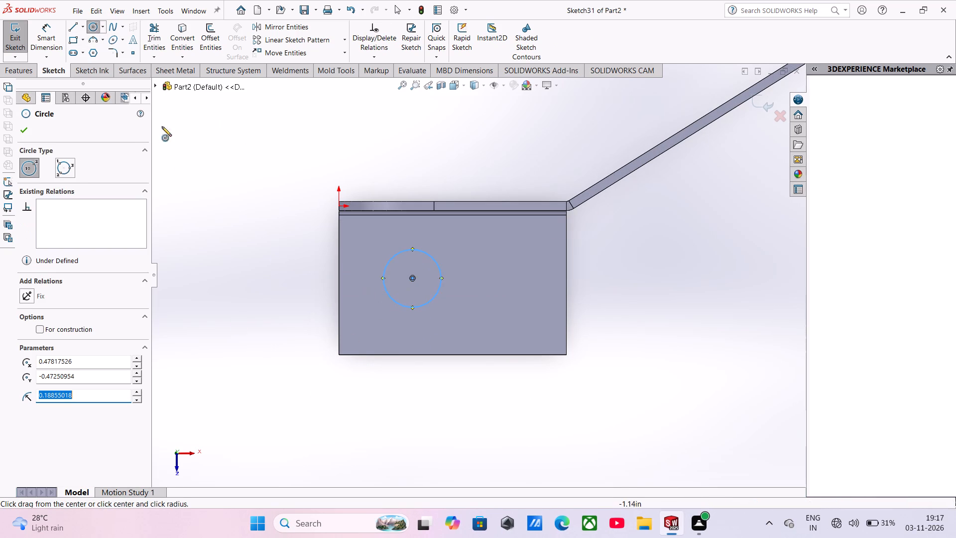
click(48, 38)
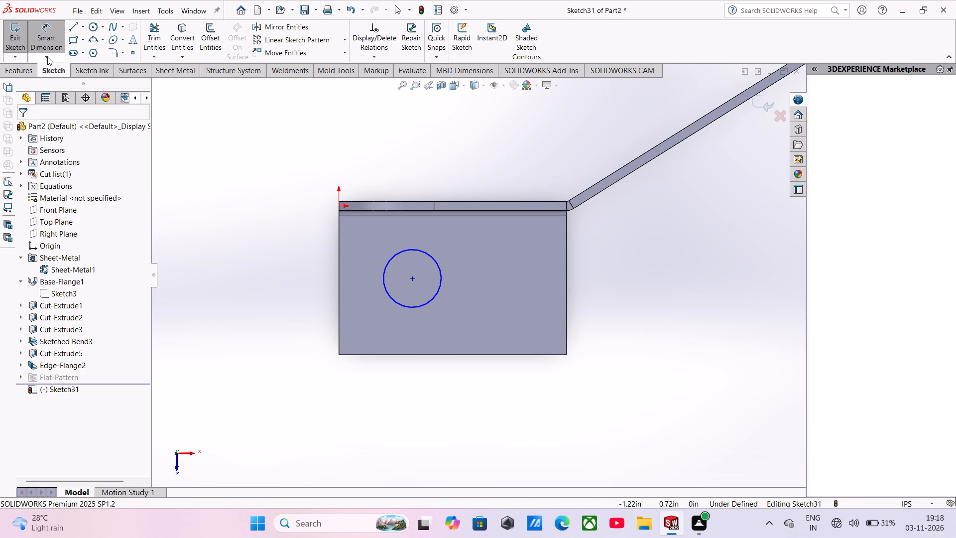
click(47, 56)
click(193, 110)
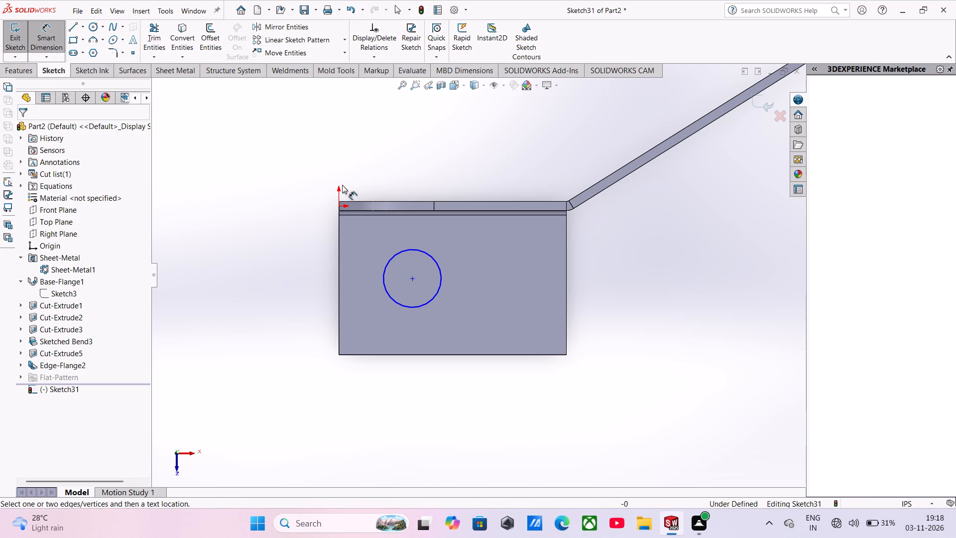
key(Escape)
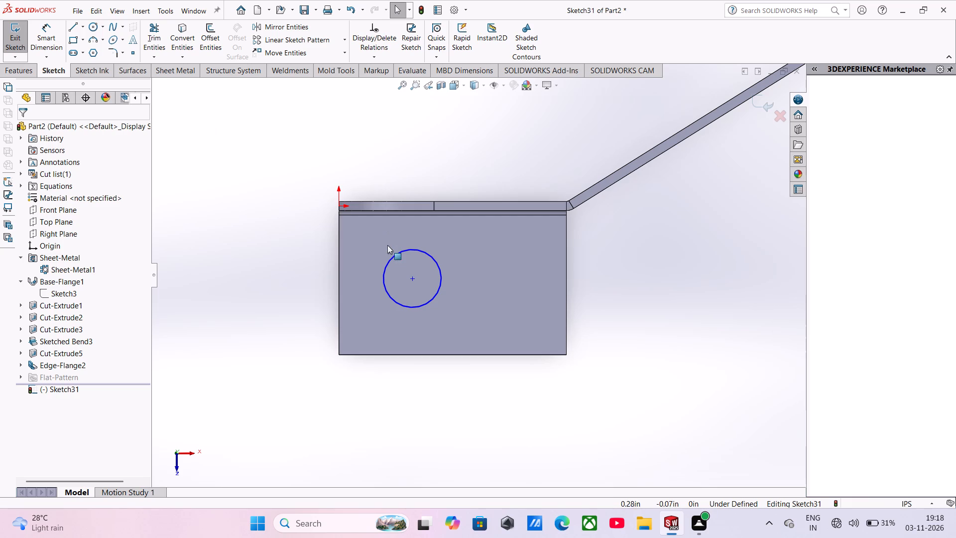
Set the radius of the circle on the flange to 0.21 in.
click(396, 256)
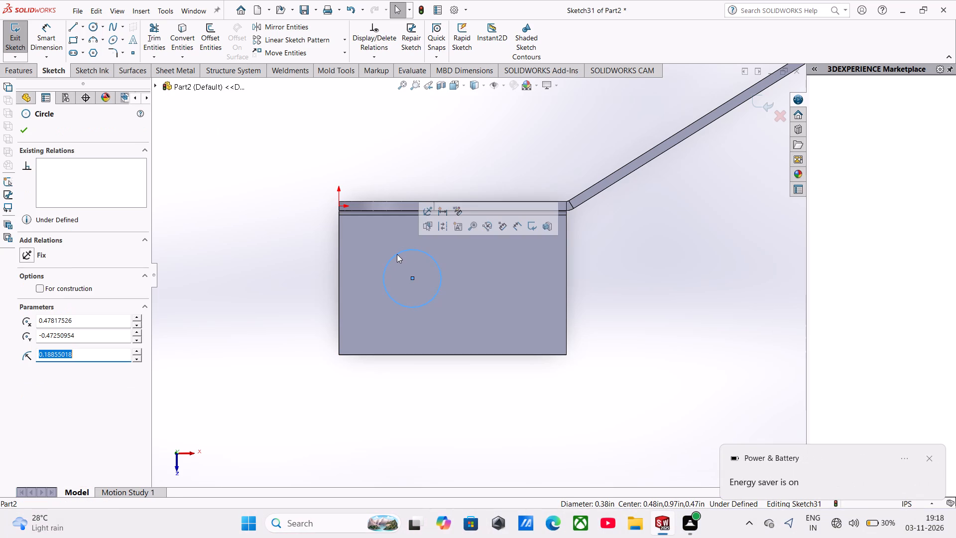
text(.21)
key(Return)
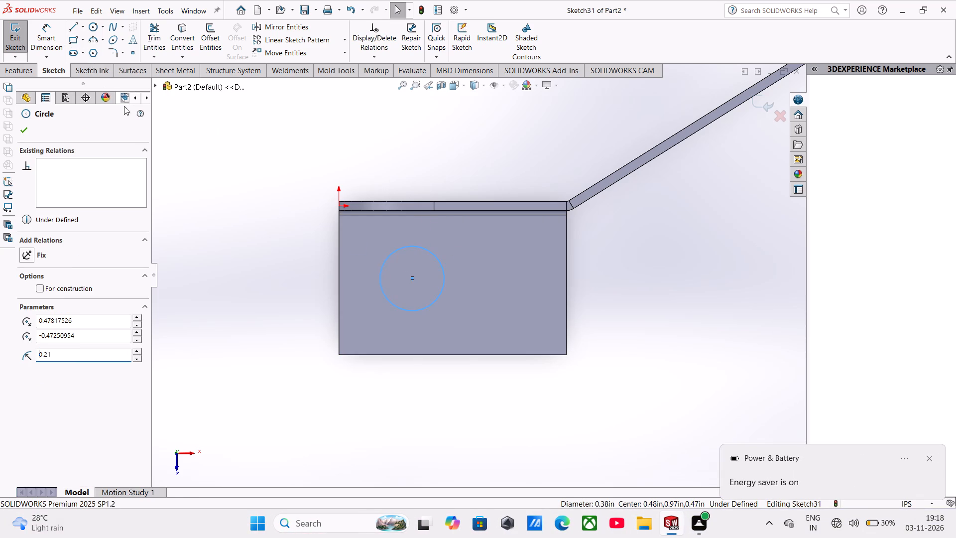
click(253, 175)
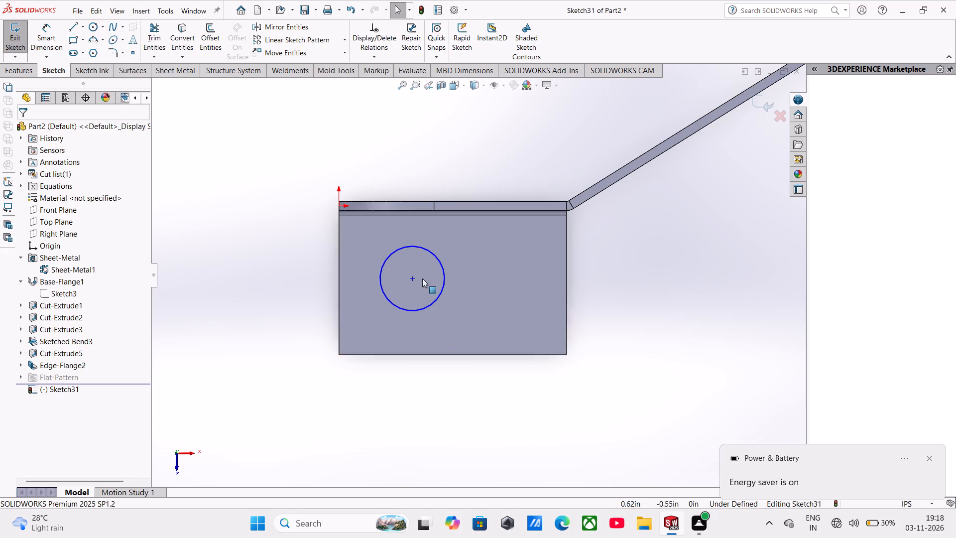
click(417, 249)
click(279, 256)
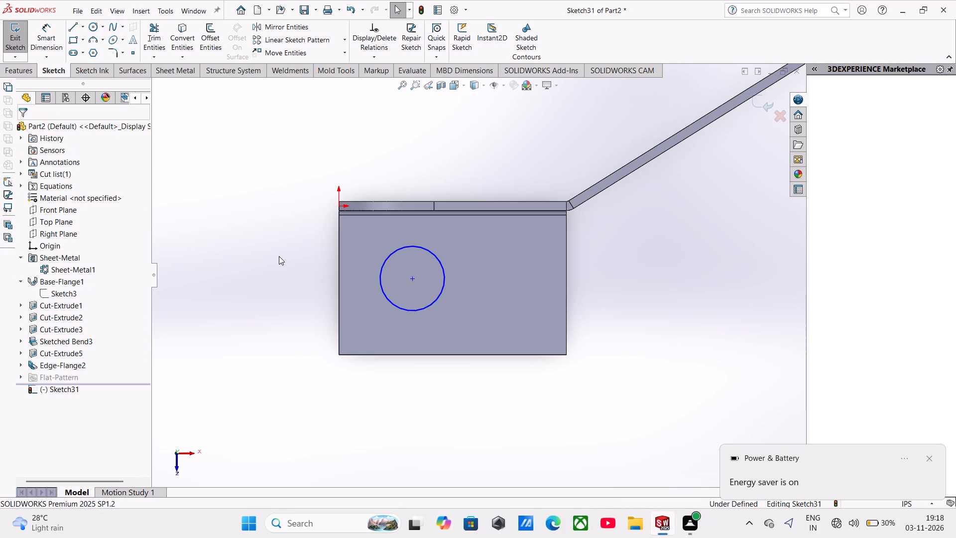
Dimension the circle's centre 1.00 in from the flange's side edge next to the slotted arm.
click(35, 39)
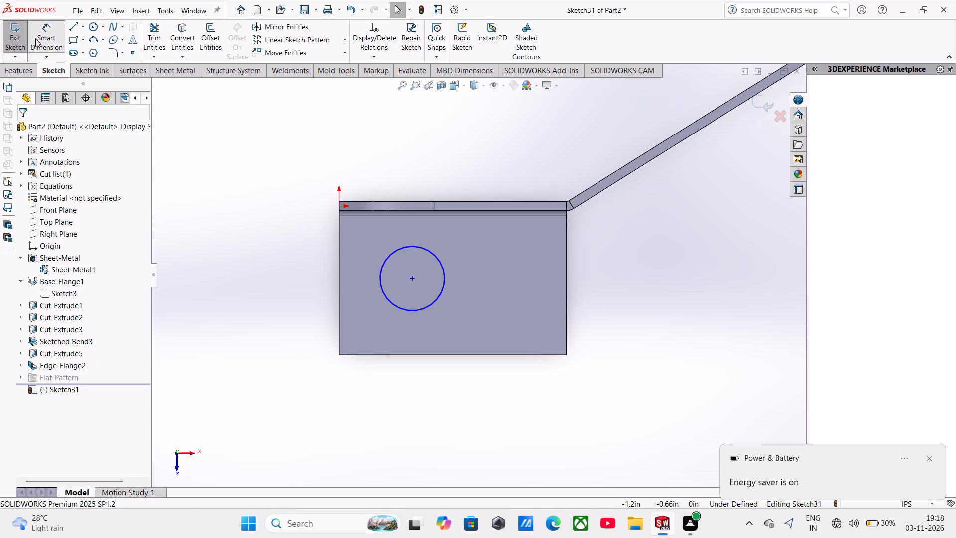
click(410, 280)
click(567, 280)
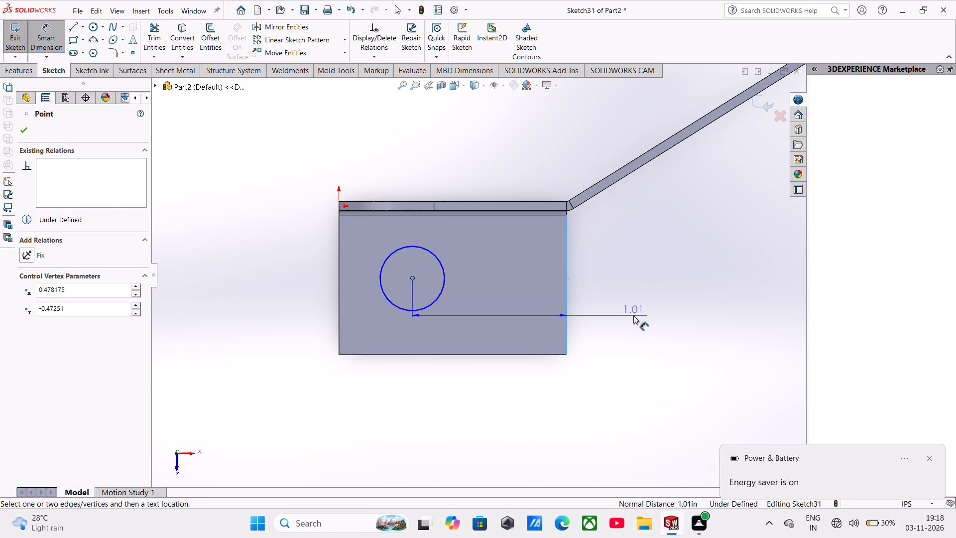
click(633, 315)
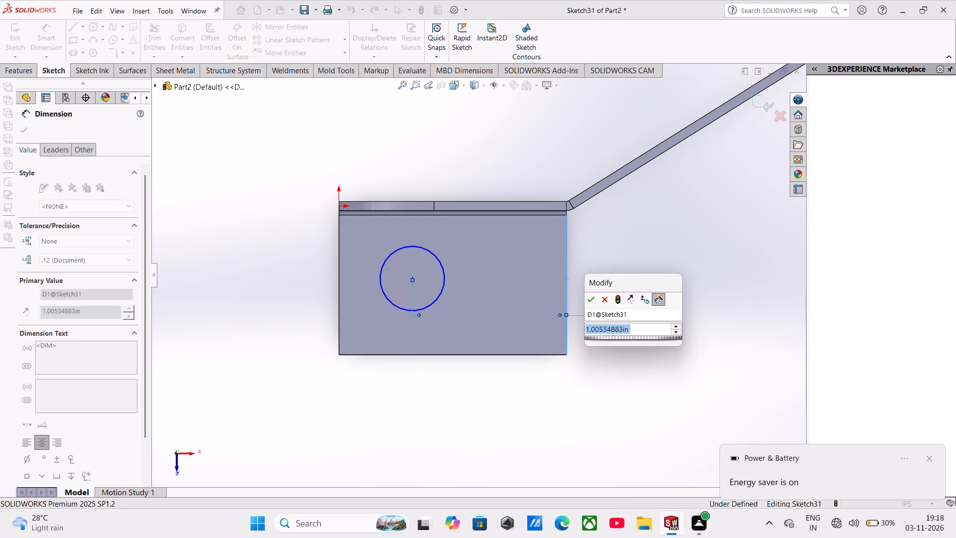
text(1.0)
key(Return)
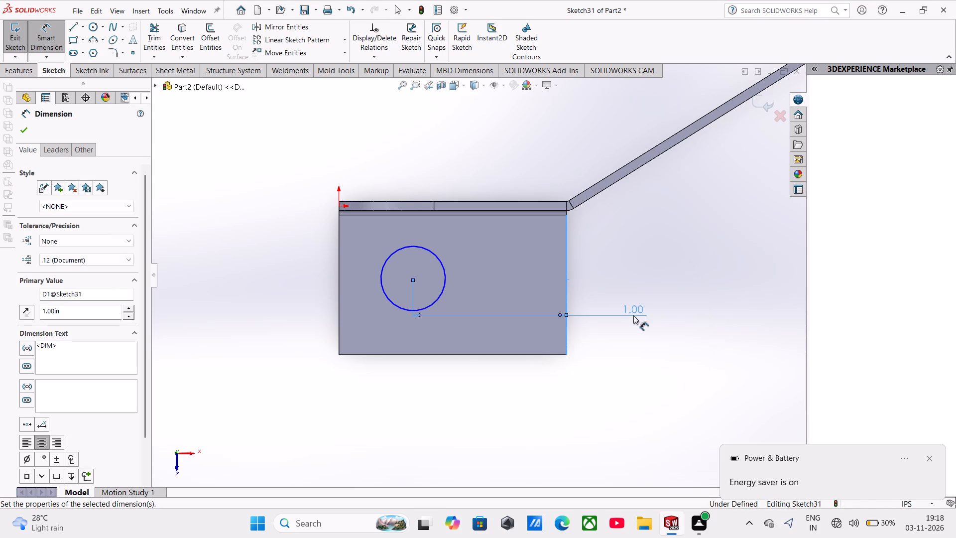
click(29, 126)
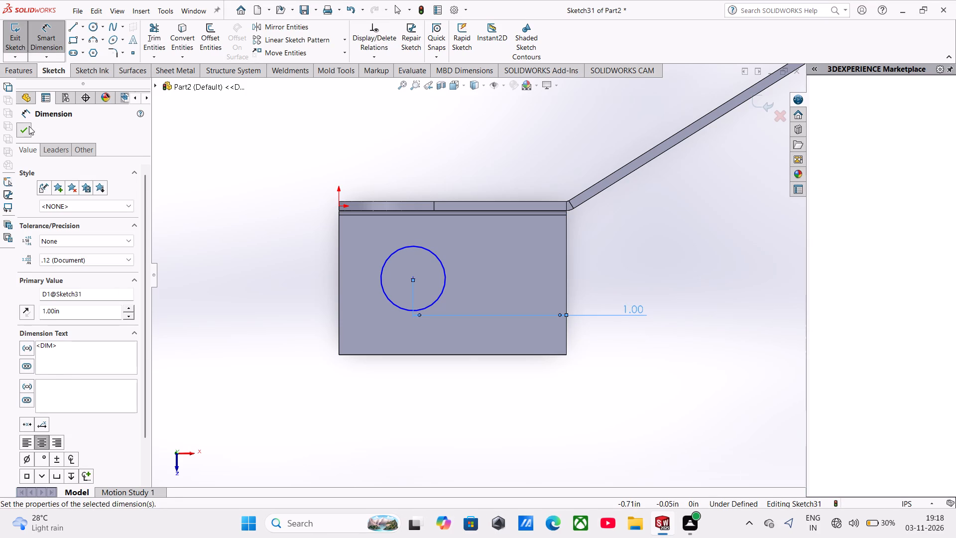
Dimension the circle's centre 0.50 in from the flange's free outer edge.
click(46, 33)
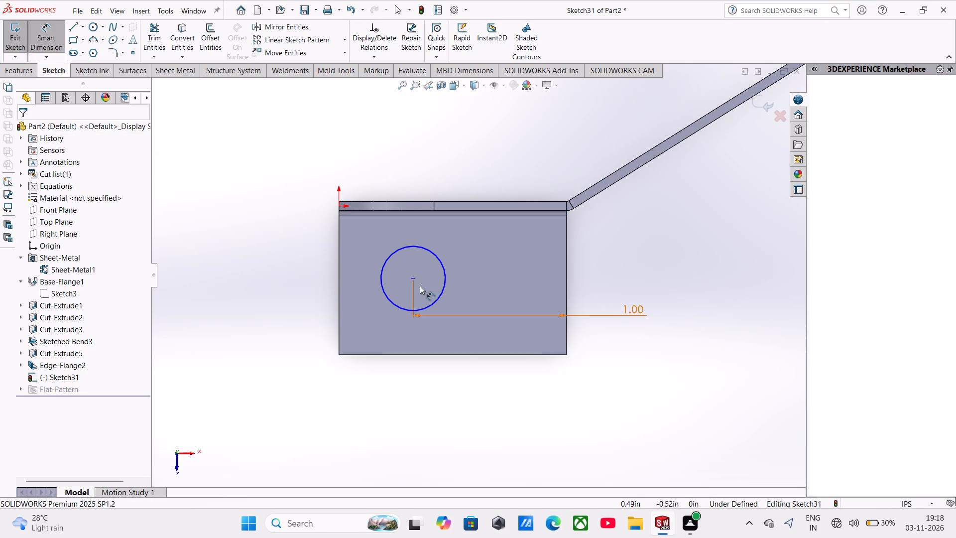
click(414, 280)
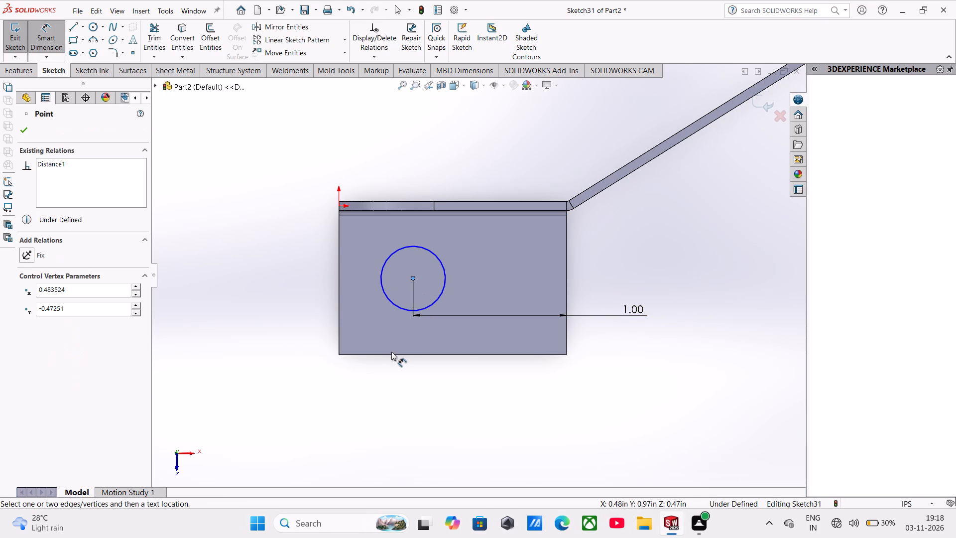
click(392, 355)
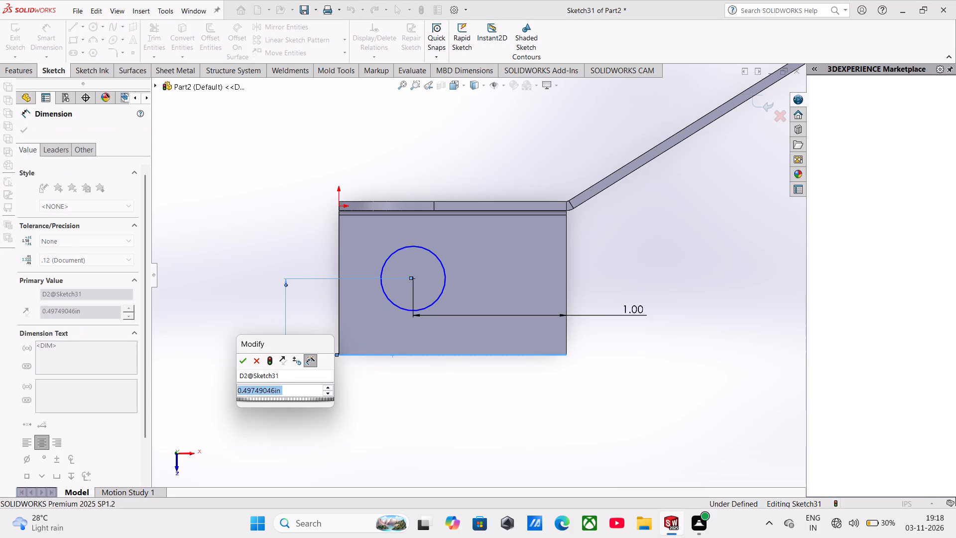
text(.50)
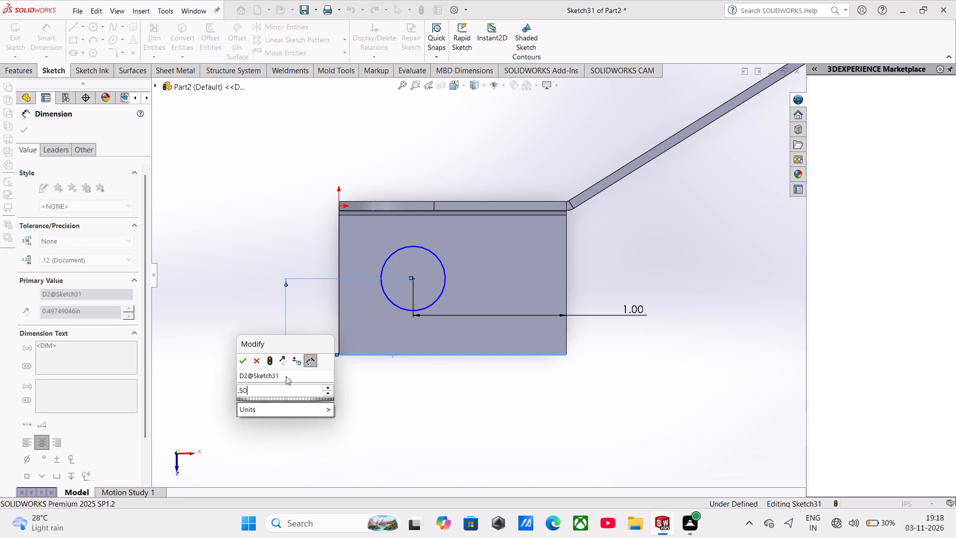
key(Return)
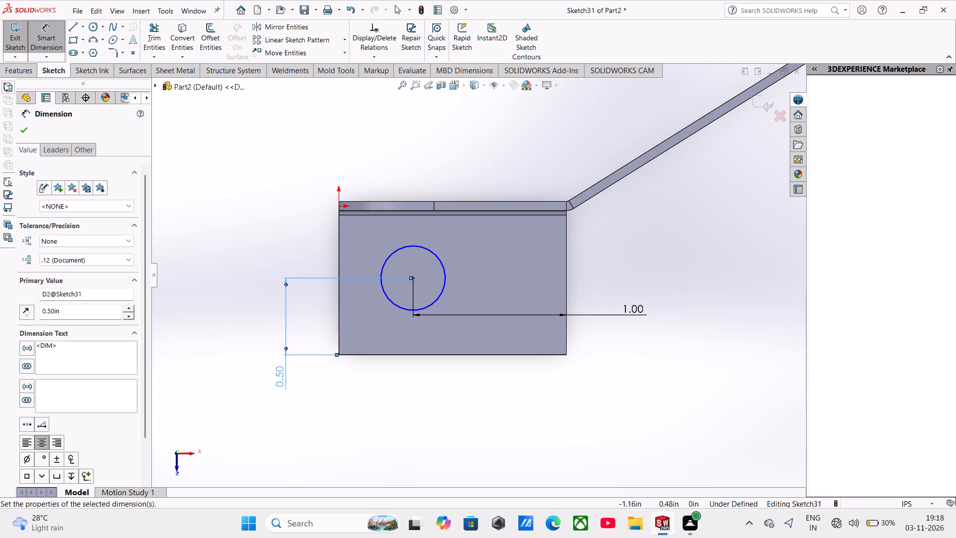
click(16, 130)
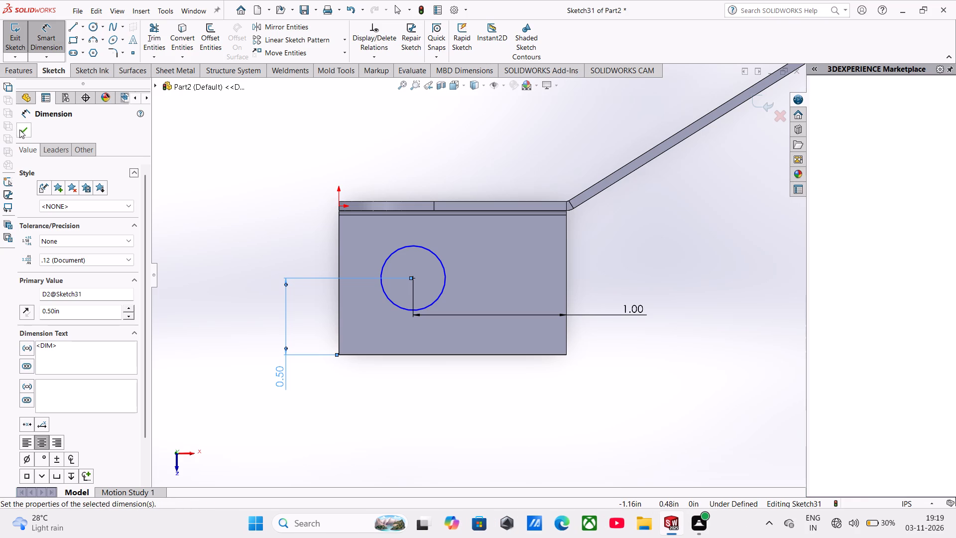
click(20, 130)
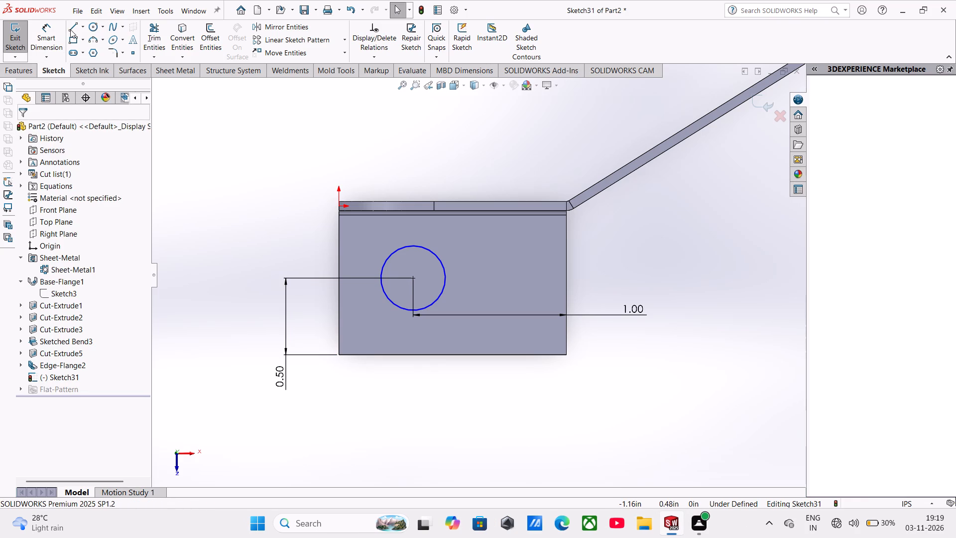
Sketch a horizontal line about 1.00 in long from the circle's bend-side quadrant point to the flange's side edge near the slotted arm.
click(70, 29)
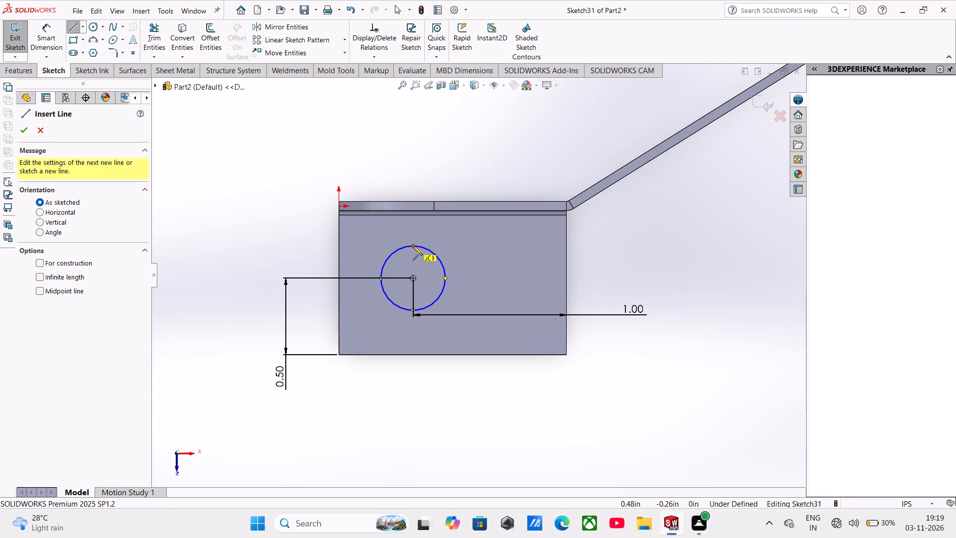
click(413, 246)
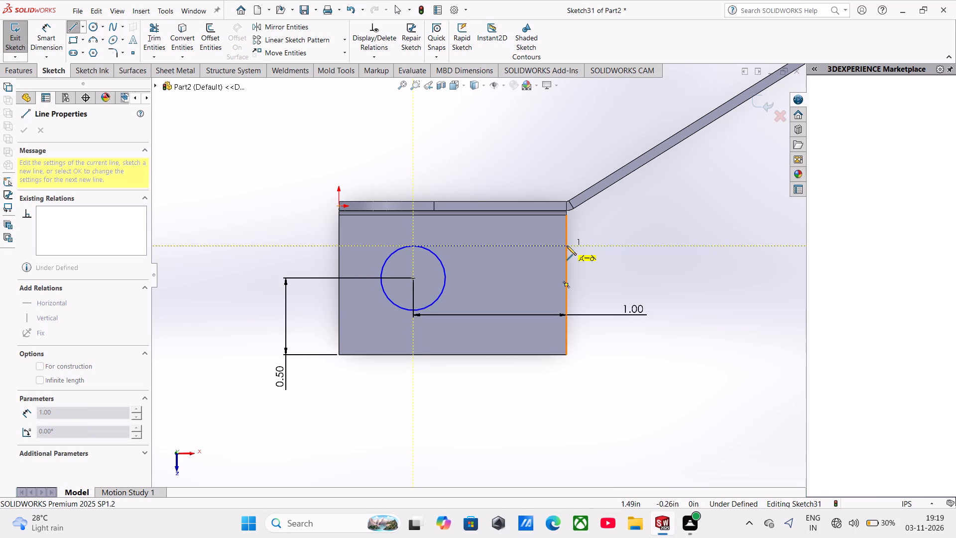
click(567, 246)
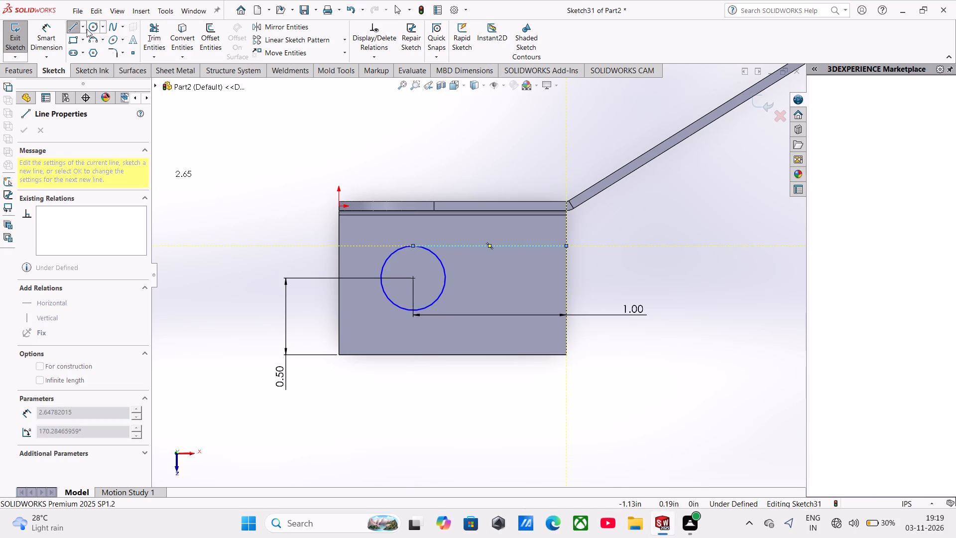
click(76, 25)
click(76, 25)
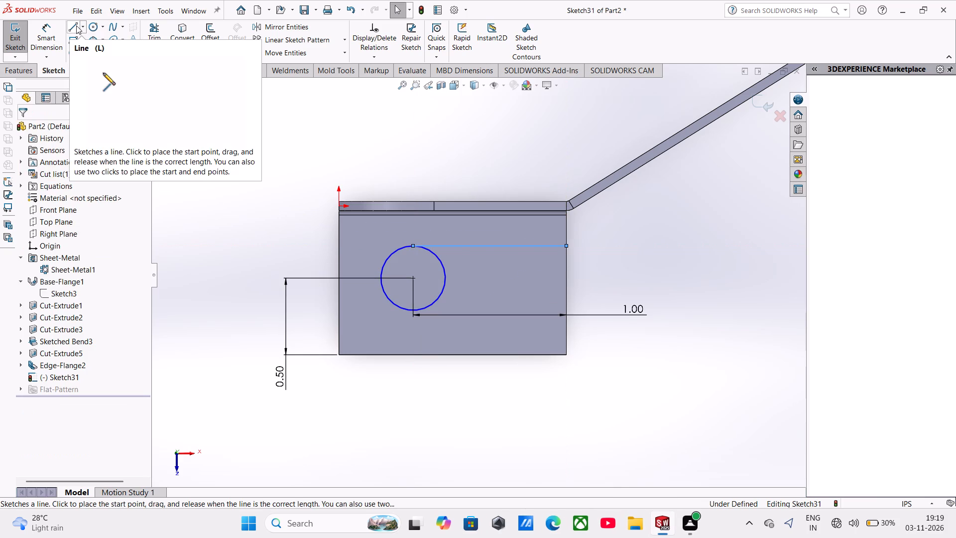
Sketch a horizontal line about 1.00 in long from the circle's free-edge-side quadrant to the flange's side edge, and a vertical line about 0.42 in long joining both line ends.
click(76, 25)
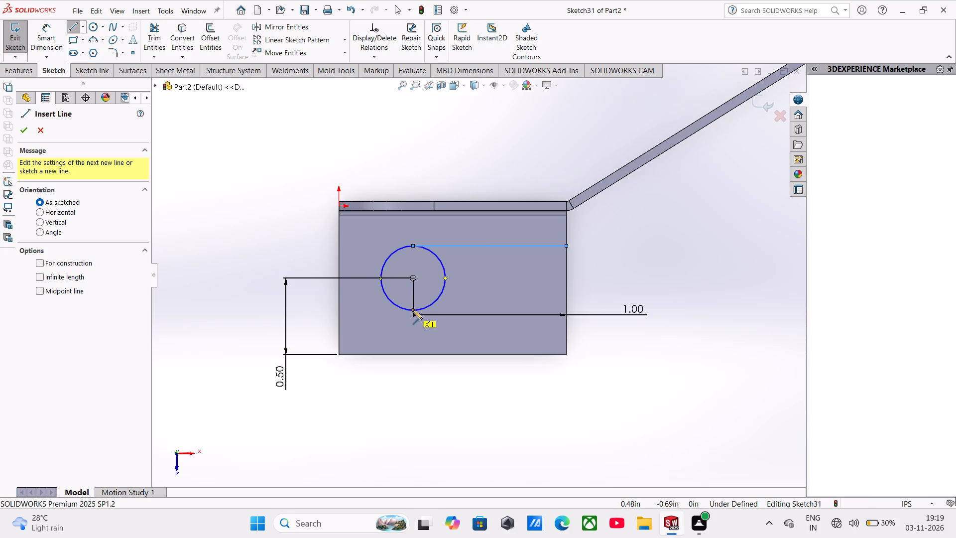
click(413, 309)
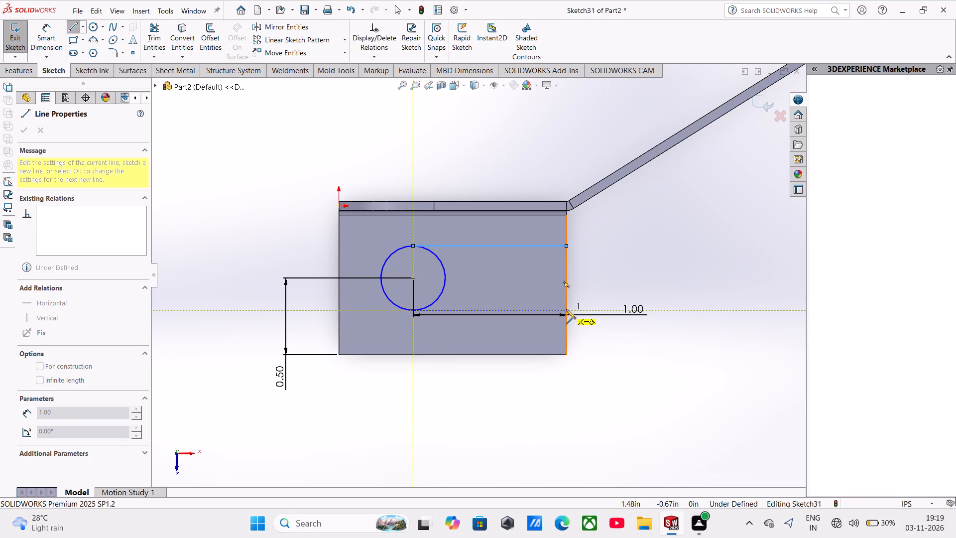
click(566, 309)
scroll(566, 309, down, 3)
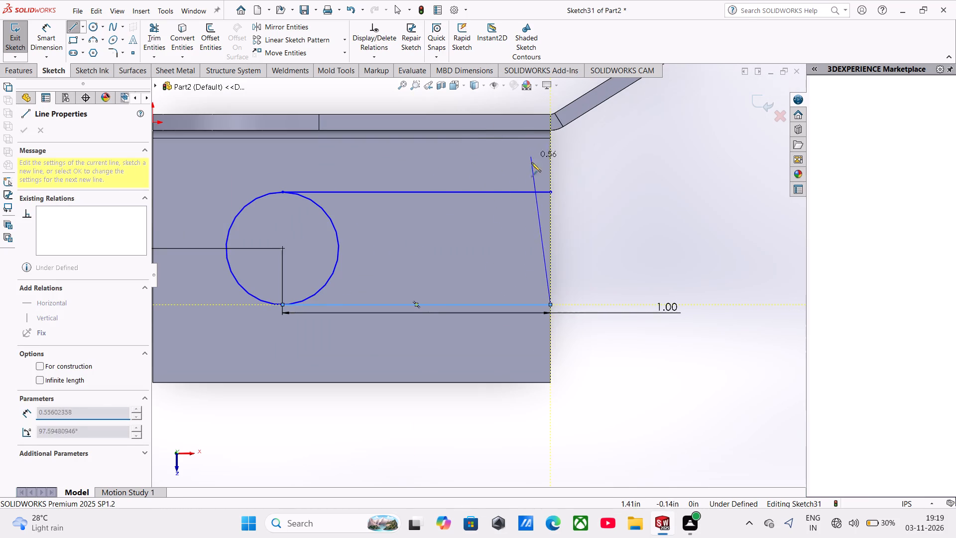
click(551, 192)
Trim away the half of the circle lying between the two horizontal lines, leaving a single slot outline.
scroll(550, 199, up, 1)
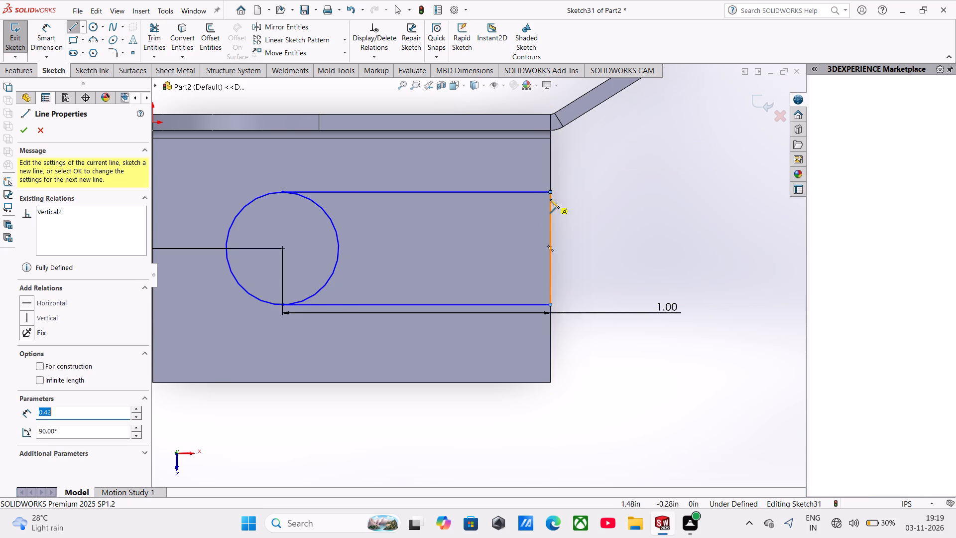
scroll(550, 199, up, 1)
click(152, 38)
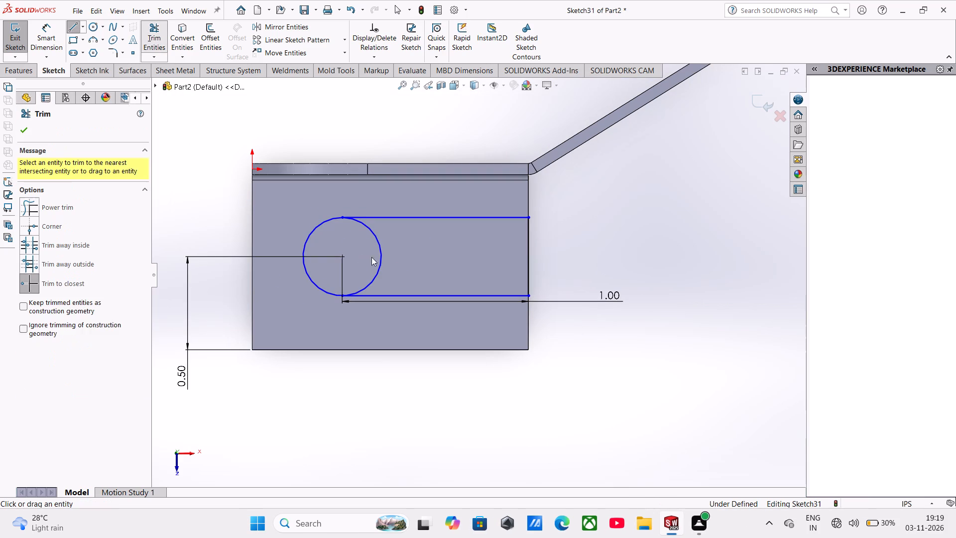
click(380, 262)
Cut the slot profile through the edge flange with a blind Extruded Cut 0.10 in deep, using Normal cut.
scroll(380, 262, up, 2)
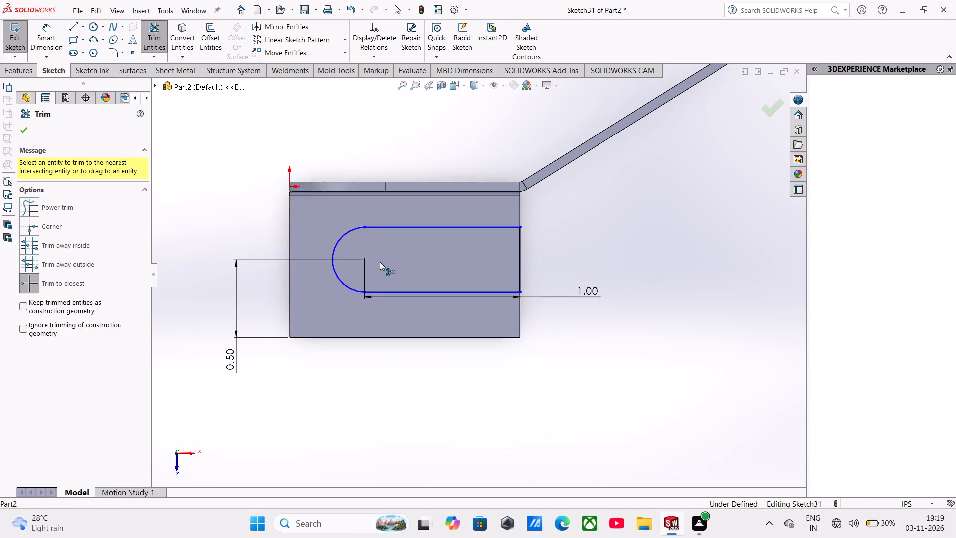
scroll(380, 262, up, 1)
click(166, 70)
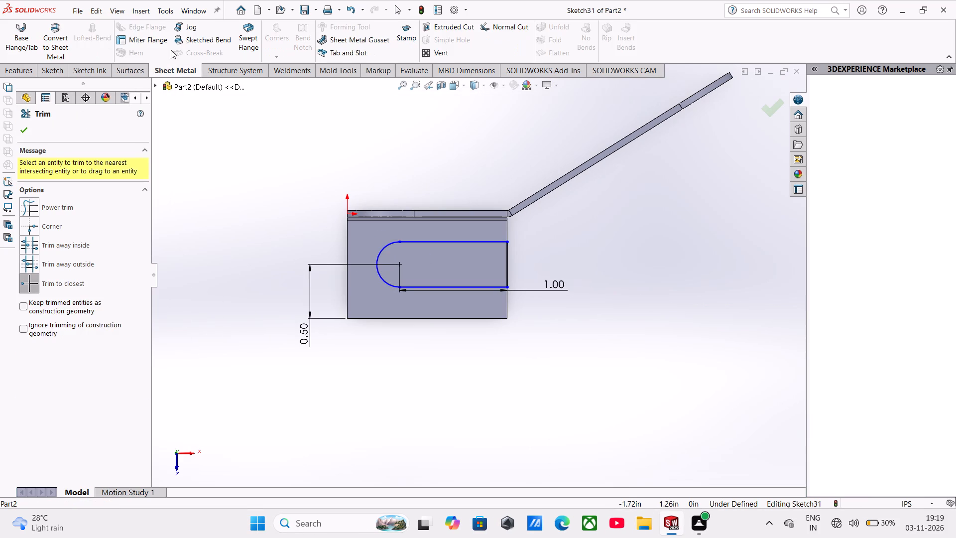
click(447, 25)
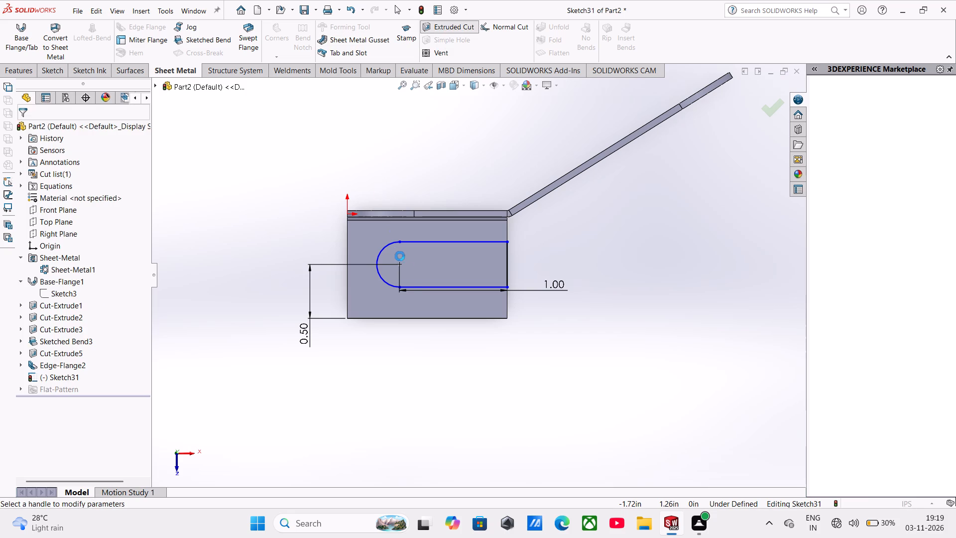
click(28, 134)
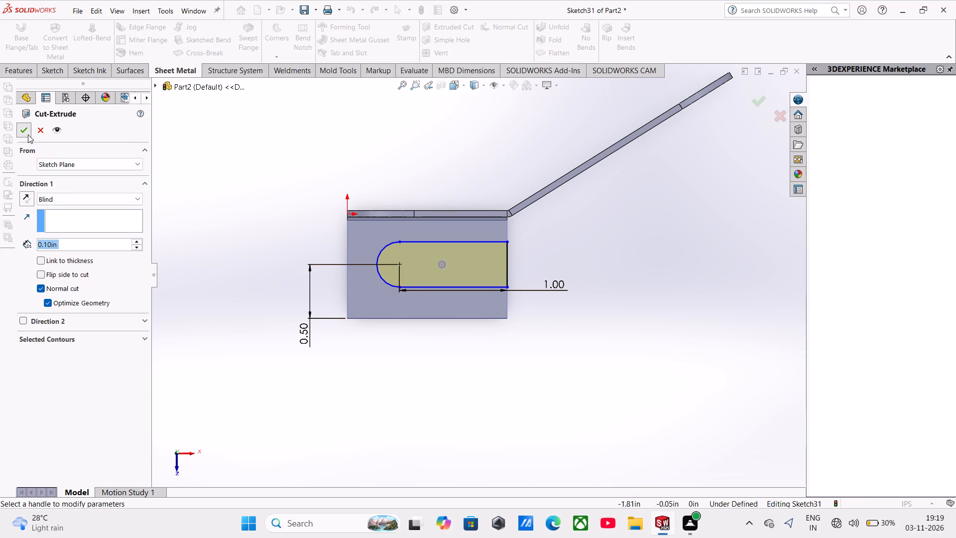
middle_drag(418, 432, 430, 299)
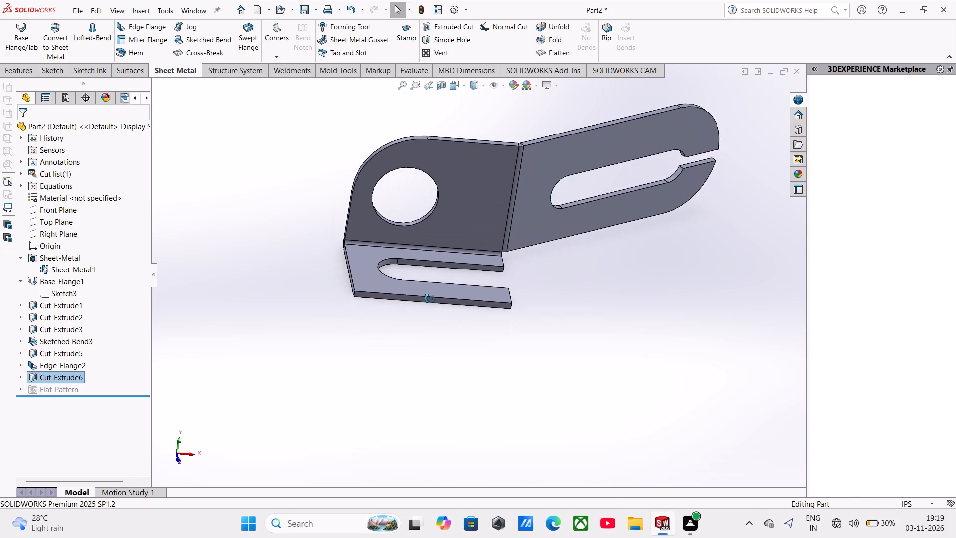
middle_drag(430, 299, 344, 274)
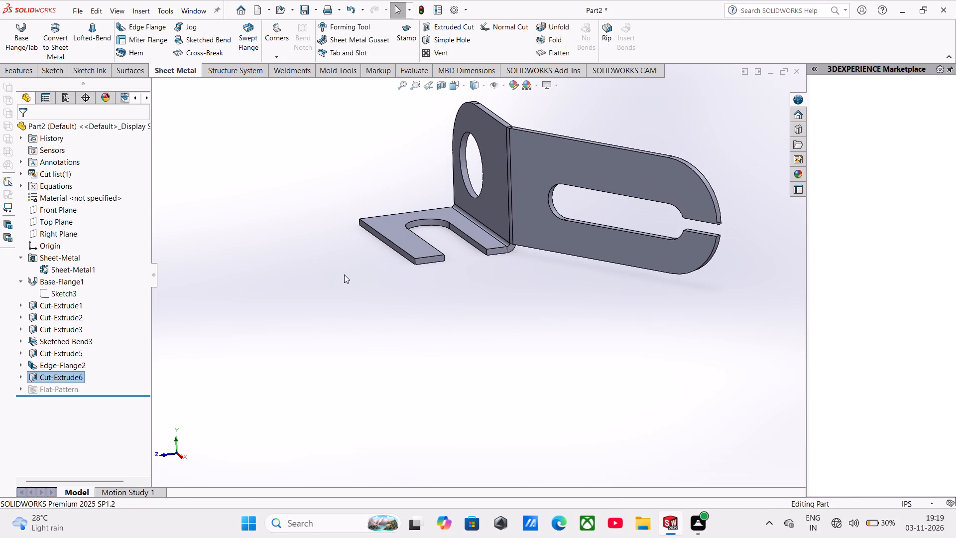